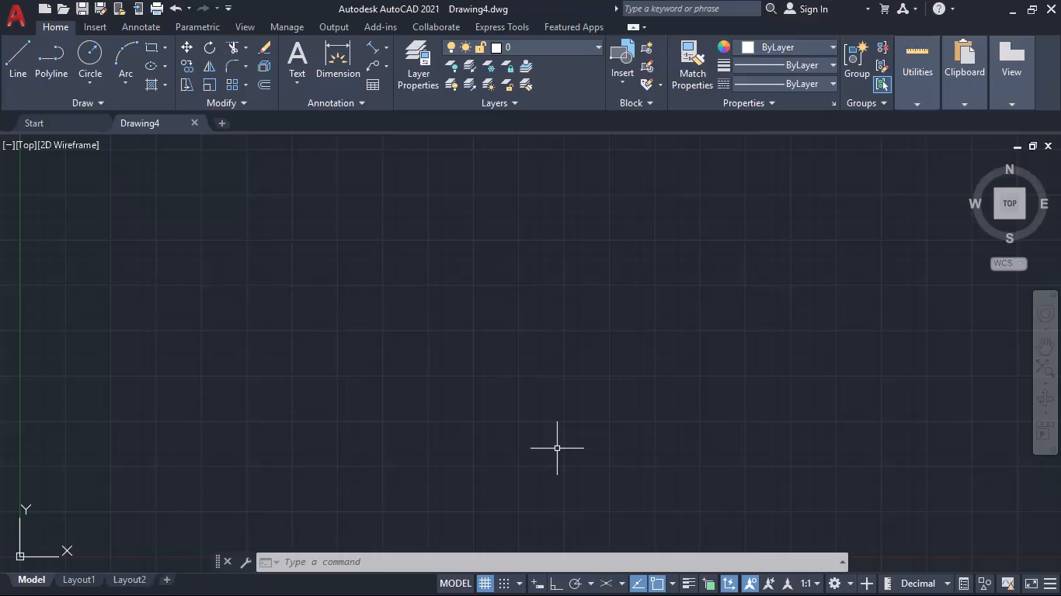
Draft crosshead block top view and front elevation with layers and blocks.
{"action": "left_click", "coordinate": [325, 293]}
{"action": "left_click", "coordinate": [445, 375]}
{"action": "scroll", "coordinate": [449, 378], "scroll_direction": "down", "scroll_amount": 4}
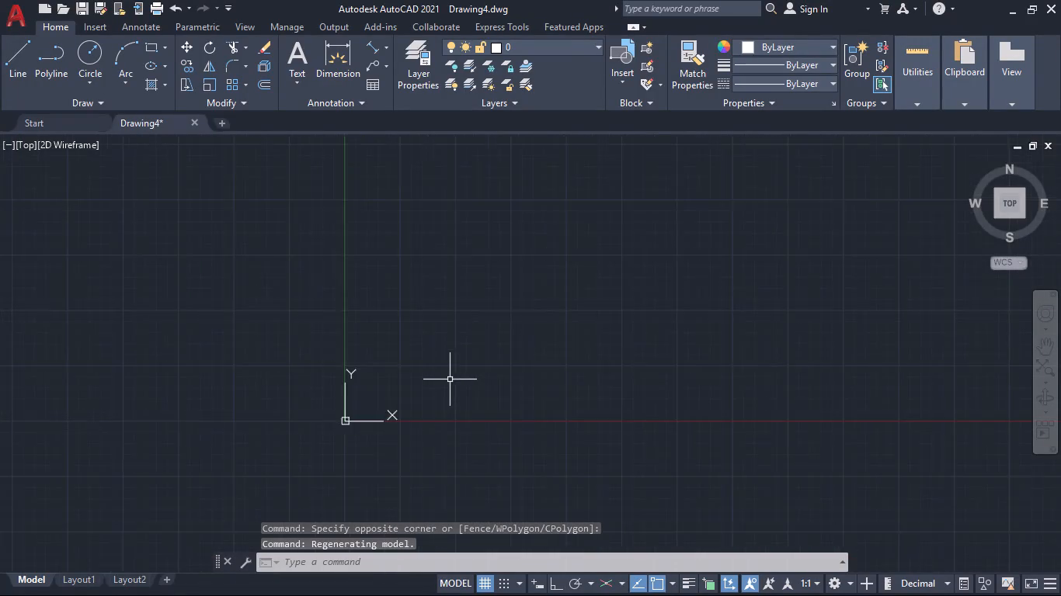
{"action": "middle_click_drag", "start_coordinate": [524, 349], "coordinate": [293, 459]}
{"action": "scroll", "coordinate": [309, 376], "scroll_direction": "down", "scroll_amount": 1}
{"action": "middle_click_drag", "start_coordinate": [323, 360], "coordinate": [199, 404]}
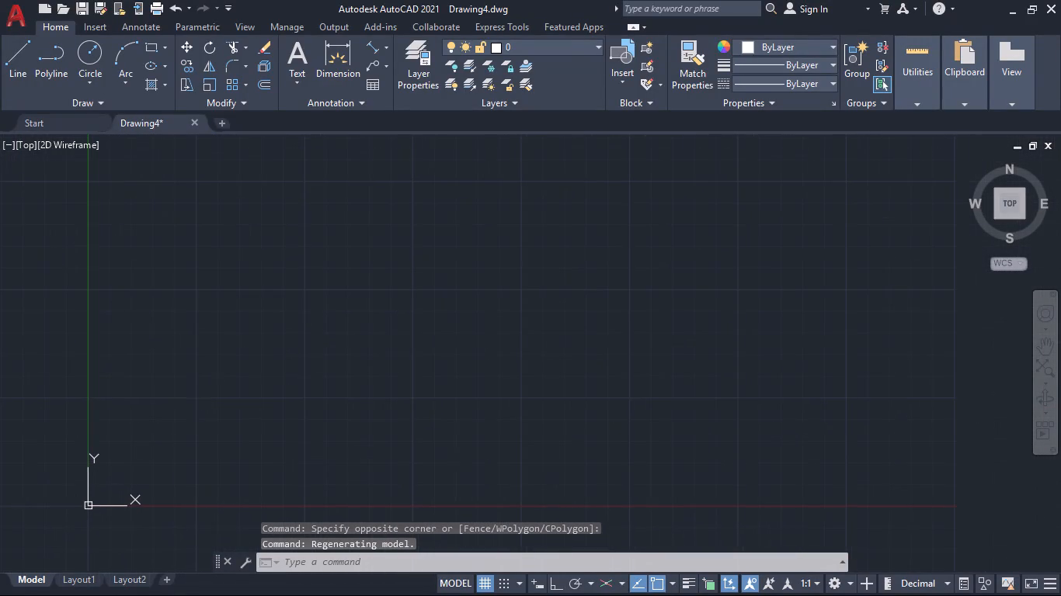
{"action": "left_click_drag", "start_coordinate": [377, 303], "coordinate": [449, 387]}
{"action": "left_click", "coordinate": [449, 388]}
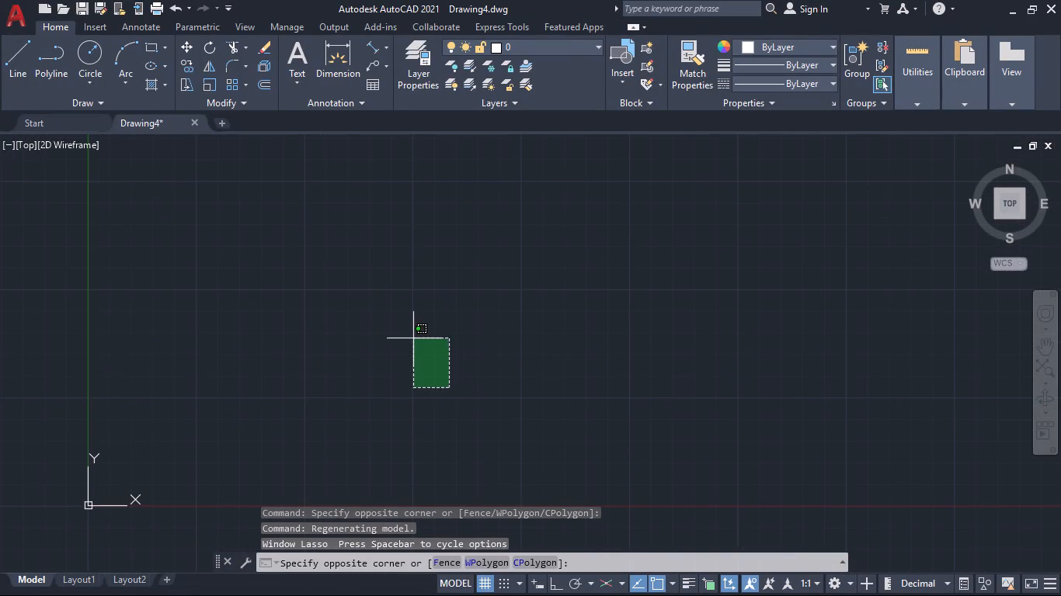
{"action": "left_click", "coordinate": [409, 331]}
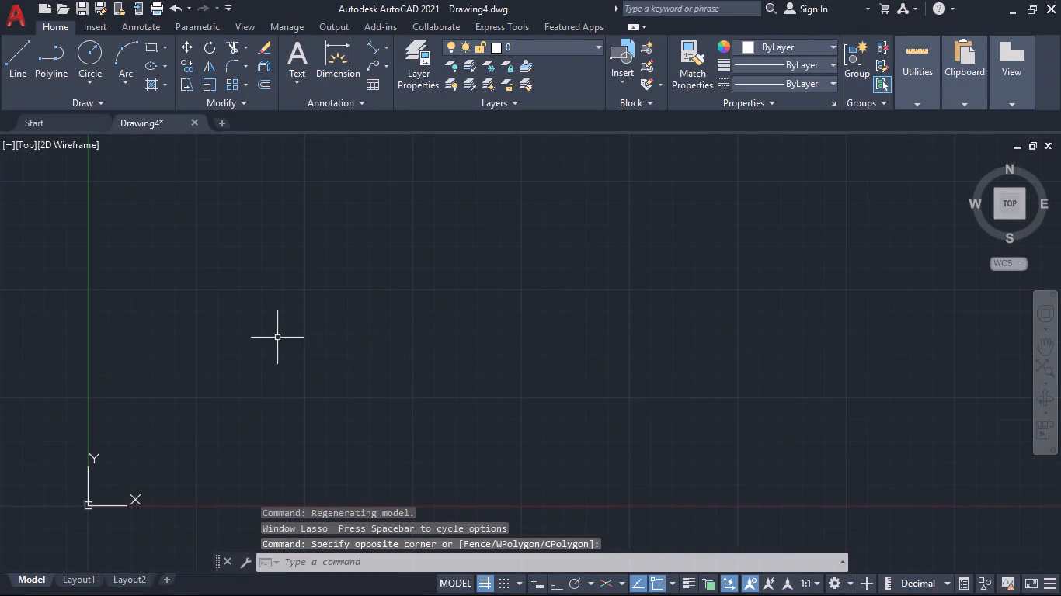
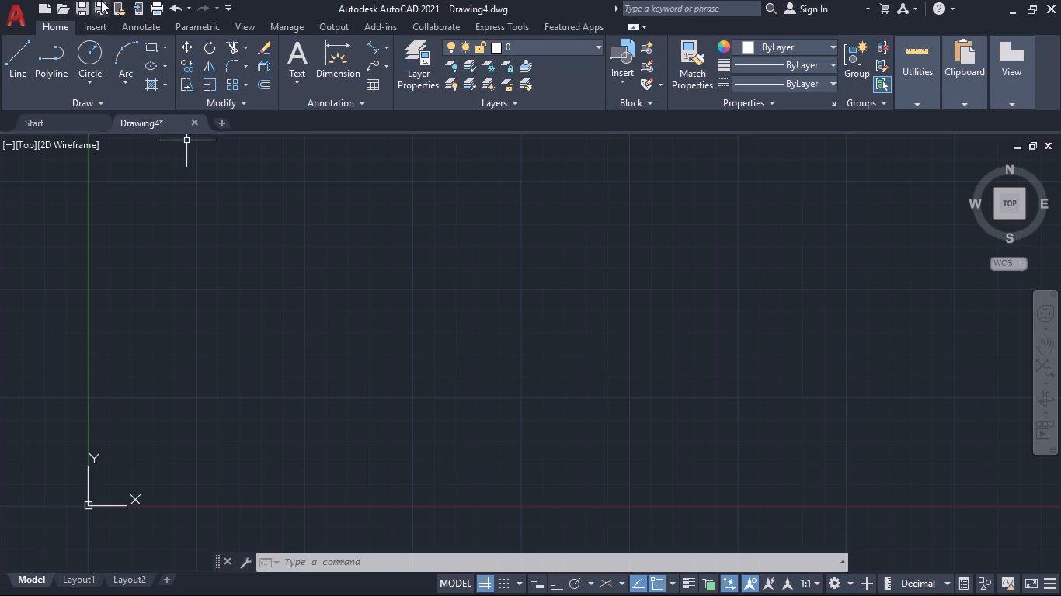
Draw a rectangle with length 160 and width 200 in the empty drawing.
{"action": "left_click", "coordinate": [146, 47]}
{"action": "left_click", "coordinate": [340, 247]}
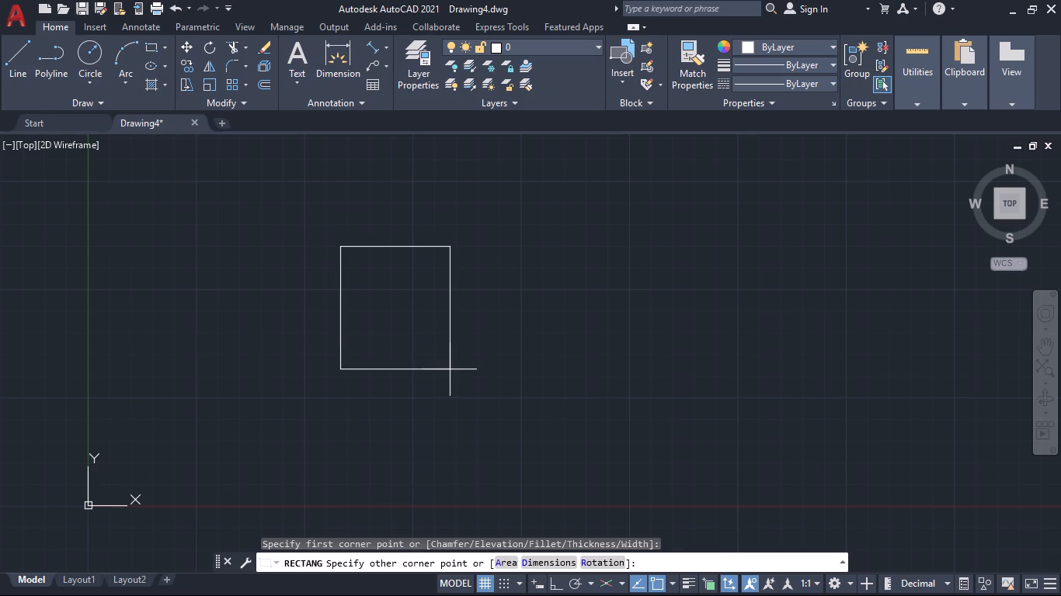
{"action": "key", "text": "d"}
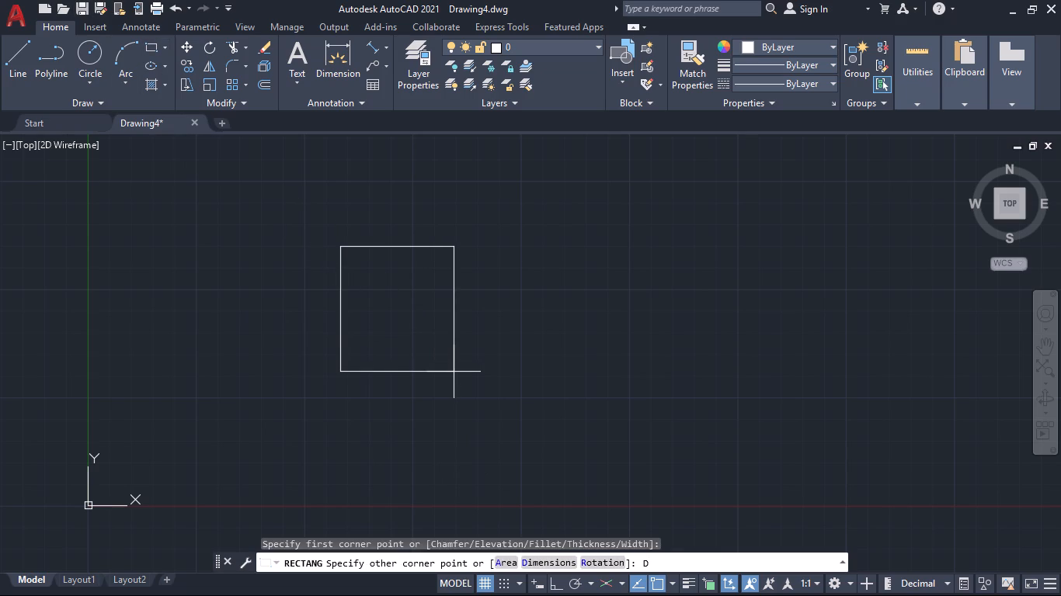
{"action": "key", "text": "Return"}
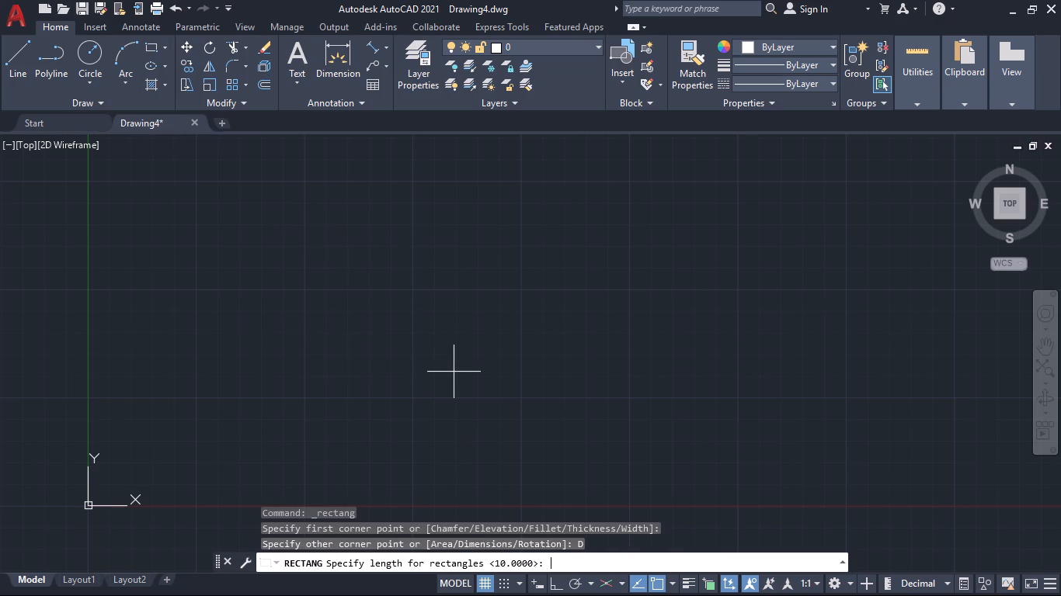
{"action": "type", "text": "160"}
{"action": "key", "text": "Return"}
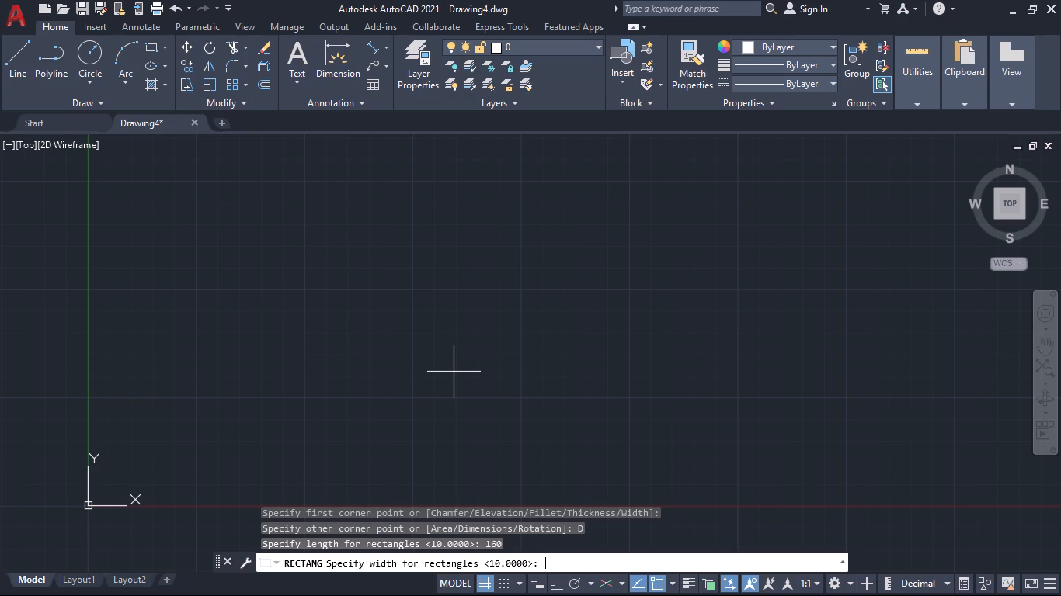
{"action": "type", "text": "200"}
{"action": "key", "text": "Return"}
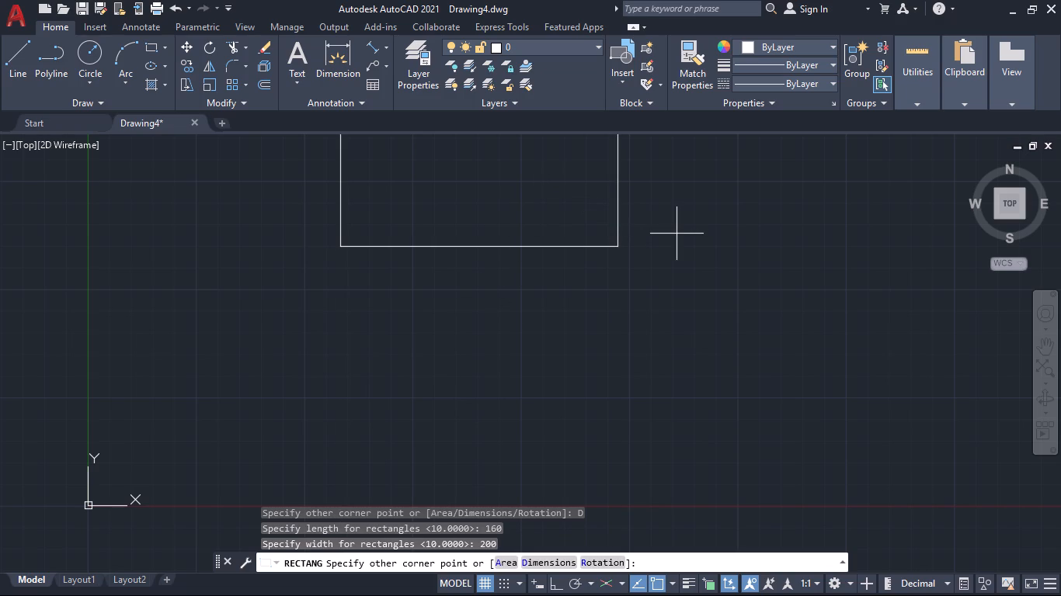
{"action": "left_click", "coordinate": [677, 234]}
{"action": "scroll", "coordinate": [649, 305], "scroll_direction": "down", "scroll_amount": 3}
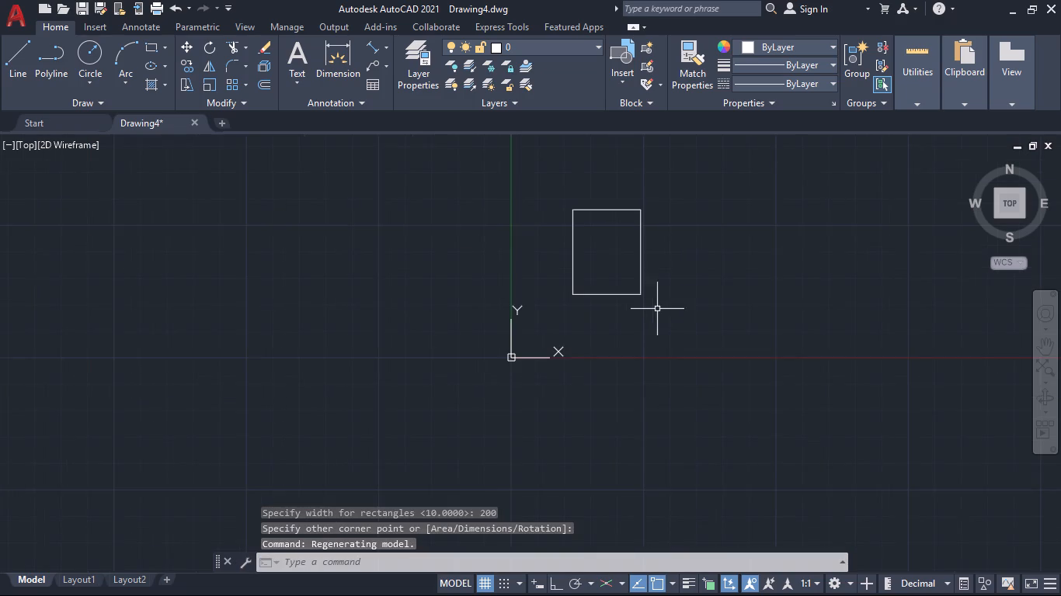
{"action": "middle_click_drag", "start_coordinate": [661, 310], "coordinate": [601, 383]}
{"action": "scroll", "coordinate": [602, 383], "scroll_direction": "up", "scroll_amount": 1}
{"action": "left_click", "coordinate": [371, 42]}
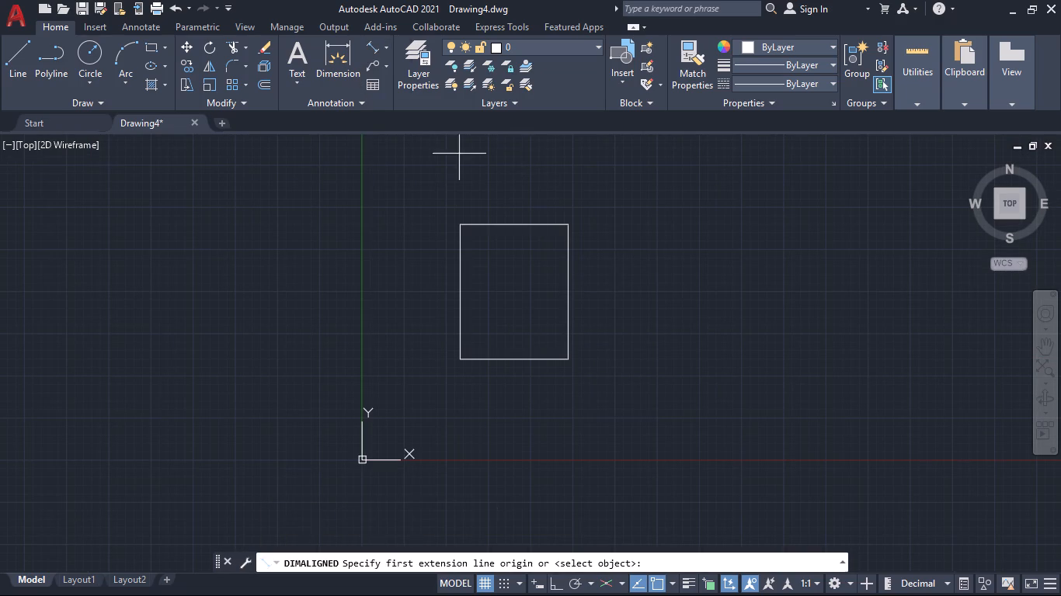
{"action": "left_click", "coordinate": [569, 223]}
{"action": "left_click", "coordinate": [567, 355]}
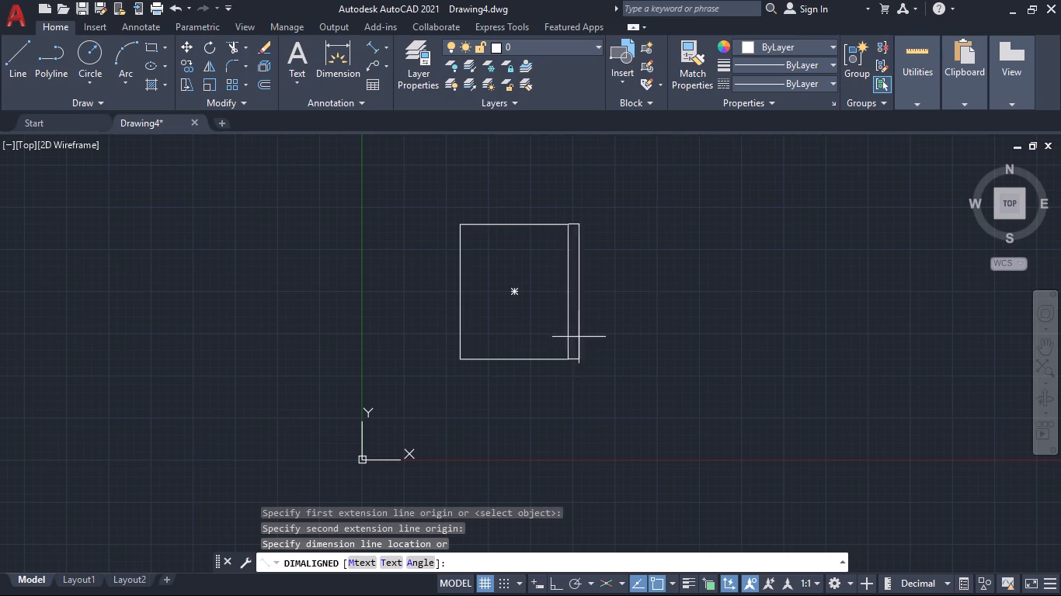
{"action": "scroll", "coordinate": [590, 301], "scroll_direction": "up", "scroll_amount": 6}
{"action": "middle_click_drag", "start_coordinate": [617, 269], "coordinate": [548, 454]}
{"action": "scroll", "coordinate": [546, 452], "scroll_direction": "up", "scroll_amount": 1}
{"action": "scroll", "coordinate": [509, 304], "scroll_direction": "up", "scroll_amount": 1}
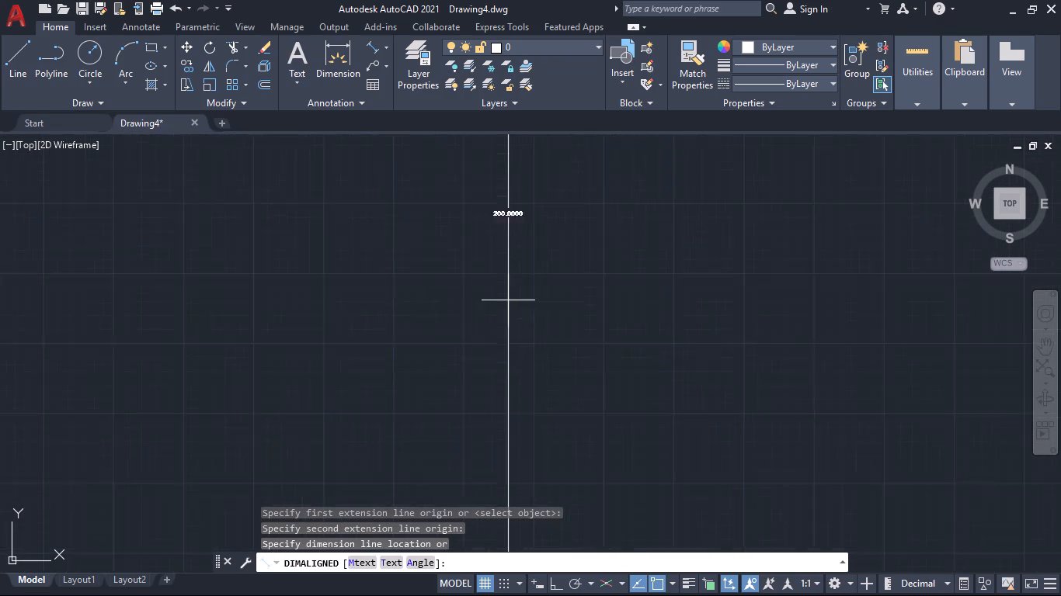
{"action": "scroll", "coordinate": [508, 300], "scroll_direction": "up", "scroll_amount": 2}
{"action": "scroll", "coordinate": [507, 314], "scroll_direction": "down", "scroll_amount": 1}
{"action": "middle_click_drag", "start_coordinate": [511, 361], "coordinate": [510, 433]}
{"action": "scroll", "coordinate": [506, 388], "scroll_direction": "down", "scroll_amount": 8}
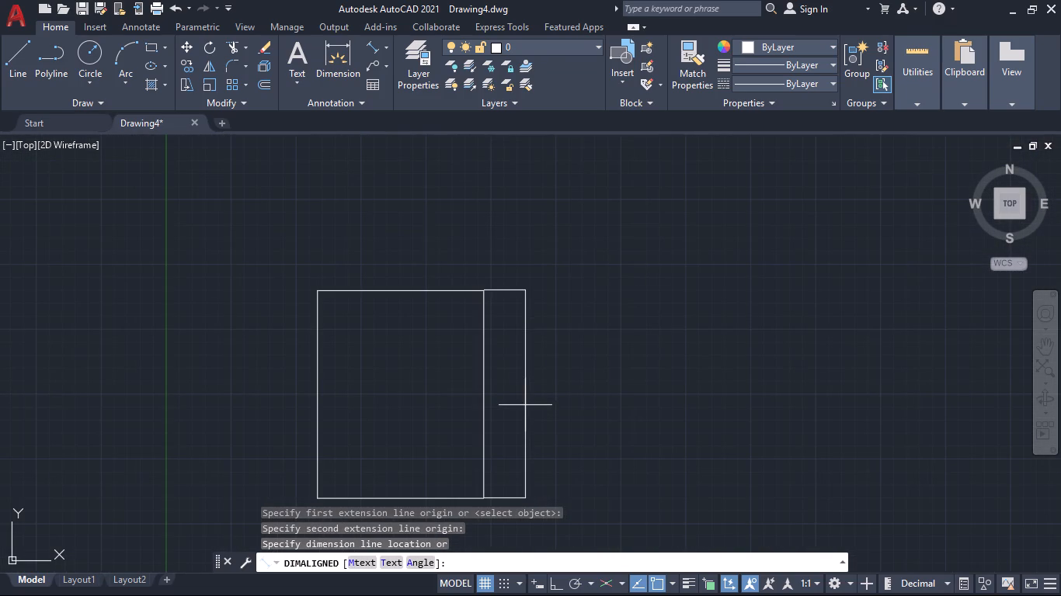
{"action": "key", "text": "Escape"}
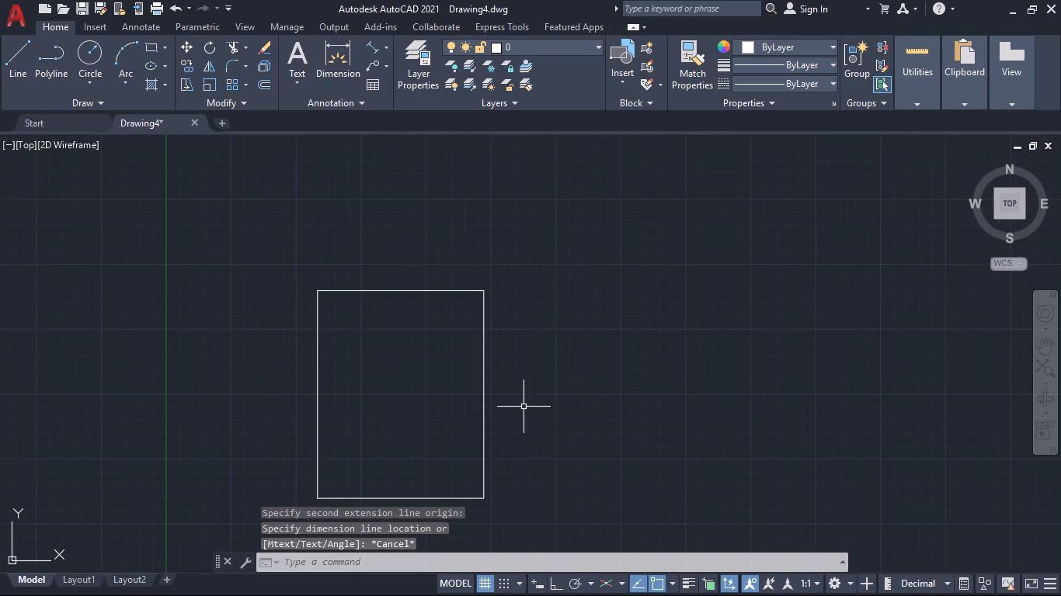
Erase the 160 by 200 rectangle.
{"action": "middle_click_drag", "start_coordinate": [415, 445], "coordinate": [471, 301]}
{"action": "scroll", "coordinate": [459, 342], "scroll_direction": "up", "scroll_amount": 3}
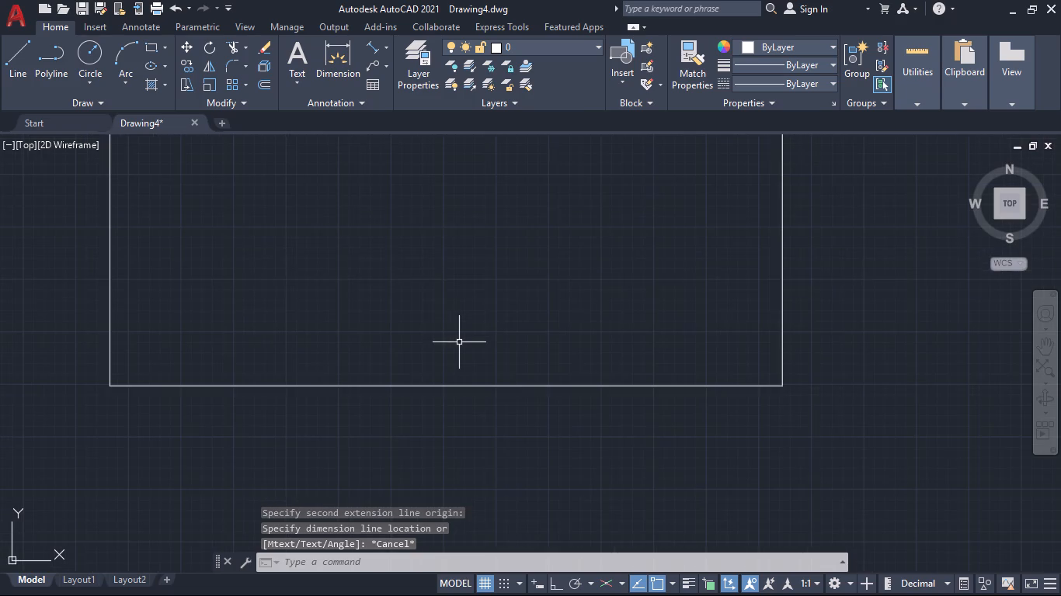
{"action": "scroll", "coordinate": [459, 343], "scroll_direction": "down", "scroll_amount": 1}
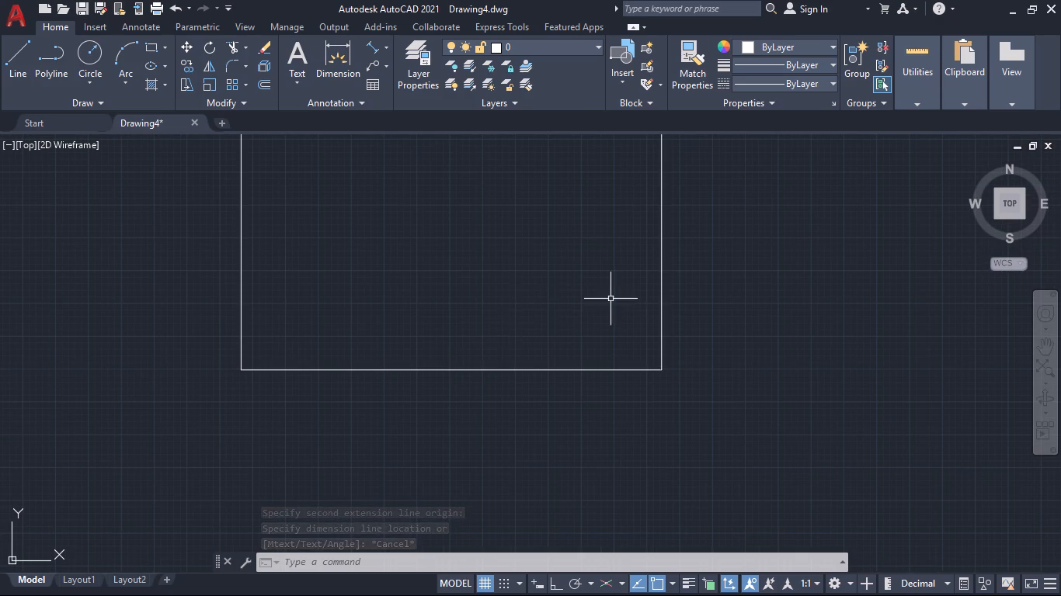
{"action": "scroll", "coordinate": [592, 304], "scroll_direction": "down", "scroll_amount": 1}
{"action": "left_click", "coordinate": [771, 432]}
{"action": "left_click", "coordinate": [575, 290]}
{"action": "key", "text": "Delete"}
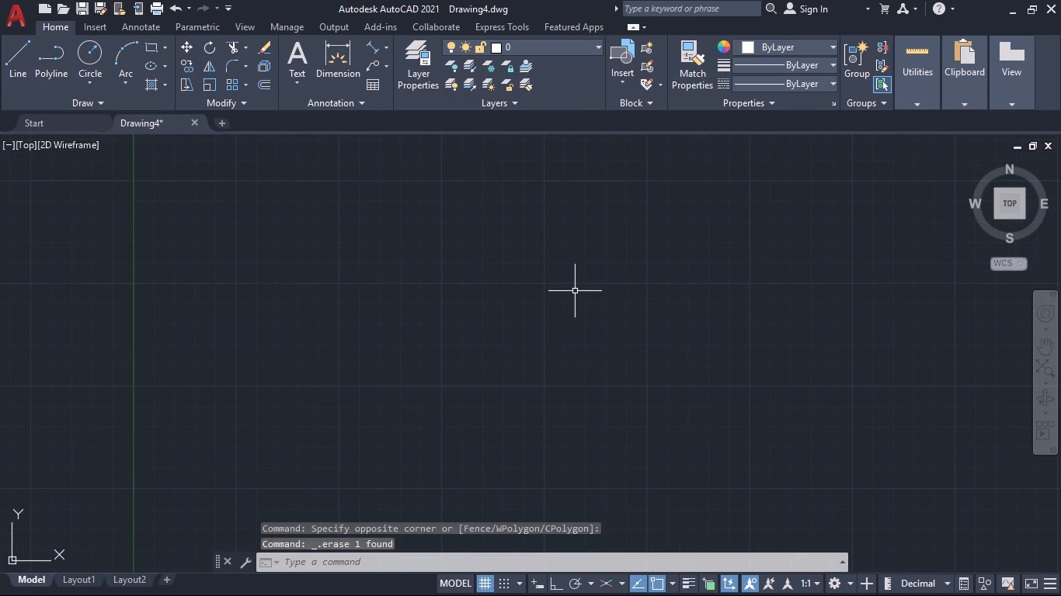
Draw a new rectangle with length 160 and width 110.
{"action": "left_click", "coordinate": [150, 43]}
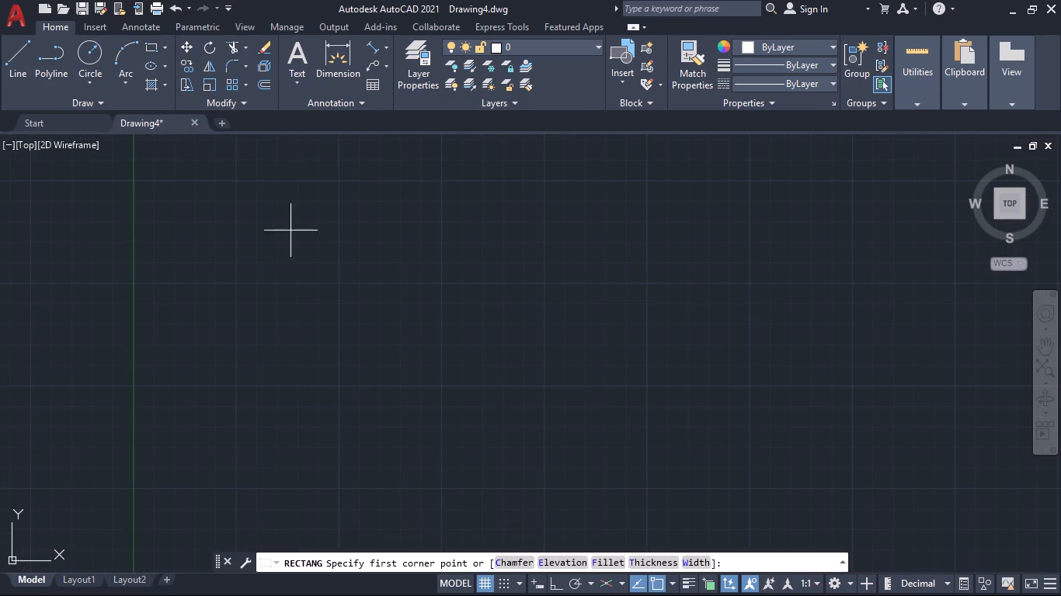
{"action": "left_click", "coordinate": [468, 301]}
{"action": "key", "text": "d"}
{"action": "key", "text": "Return"}
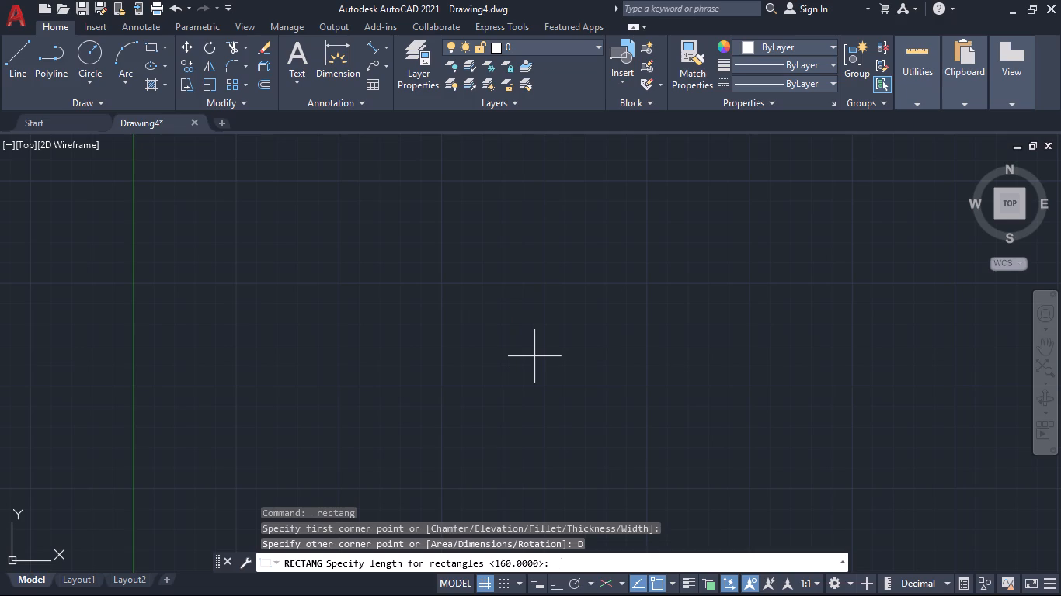
{"action": "type", "text": "160"}
{"action": "key", "text": "Return"}
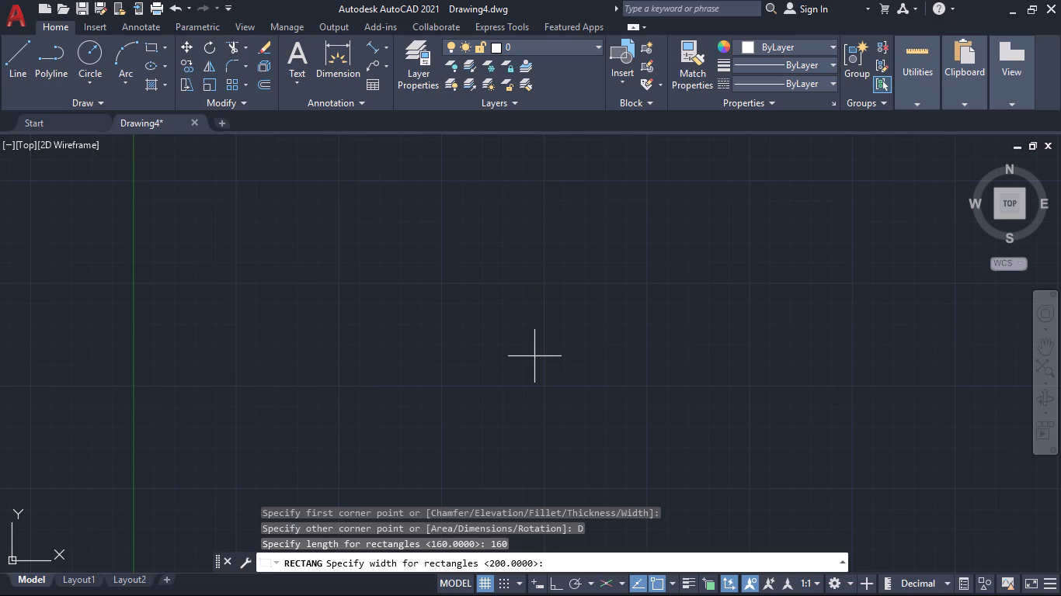
{"action": "type", "text": "110"}
{"action": "key", "text": "Return"}
{"action": "left_click", "coordinate": [525, 221]}
Explode the 160 by 110 rectangle into separate lines.
{"action": "scroll", "coordinate": [546, 300], "scroll_direction": "down", "scroll_amount": 2}
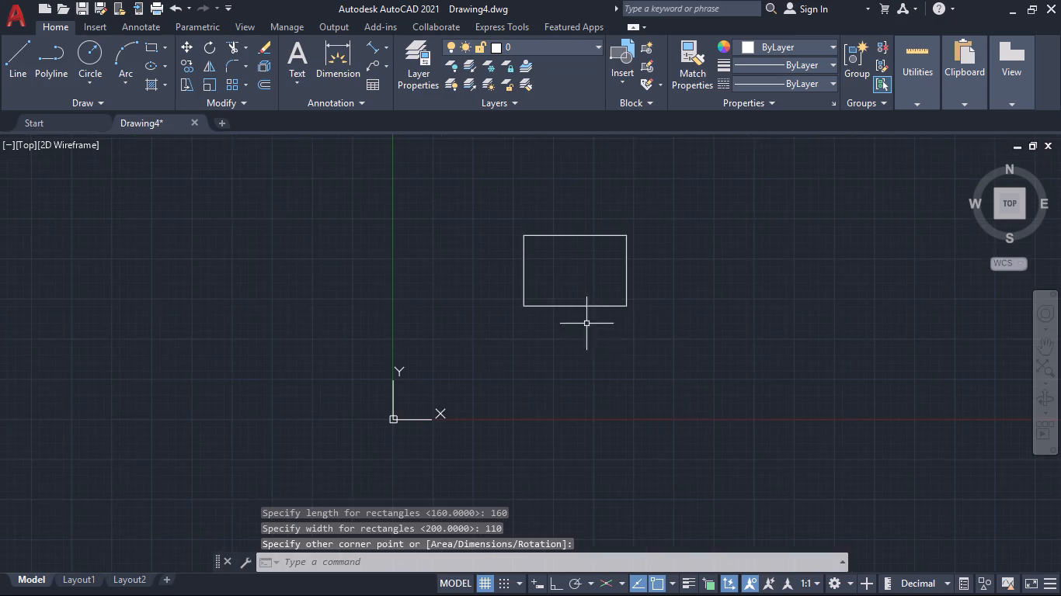
{"action": "middle_click_drag", "start_coordinate": [681, 336], "coordinate": [669, 380]}
{"action": "scroll", "coordinate": [547, 331], "scroll_direction": "up", "scroll_amount": 2}
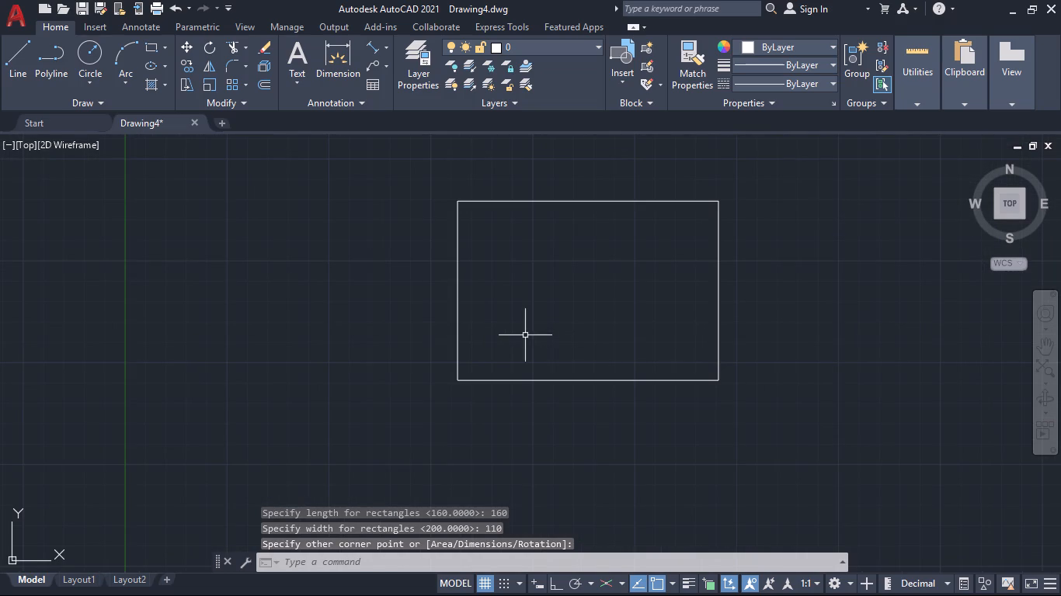
{"action": "middle_click_drag", "start_coordinate": [408, 352], "coordinate": [365, 358]}
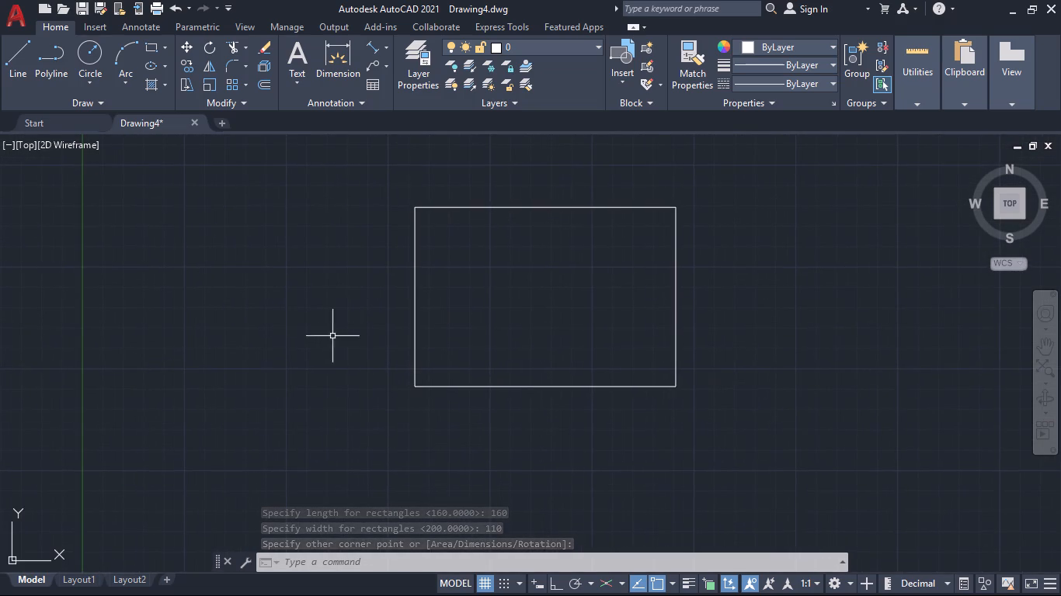
{"action": "left_click", "coordinate": [722, 442]}
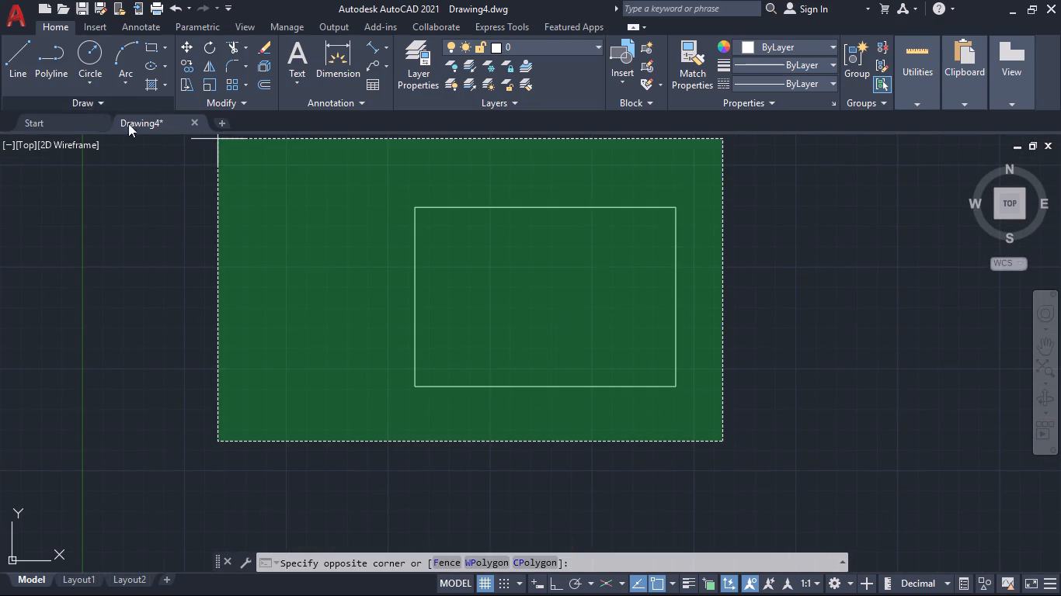
{"action": "left_click", "coordinate": [321, 211]}
{"action": "key", "text": "x"}
{"action": "key", "text": "Return"}
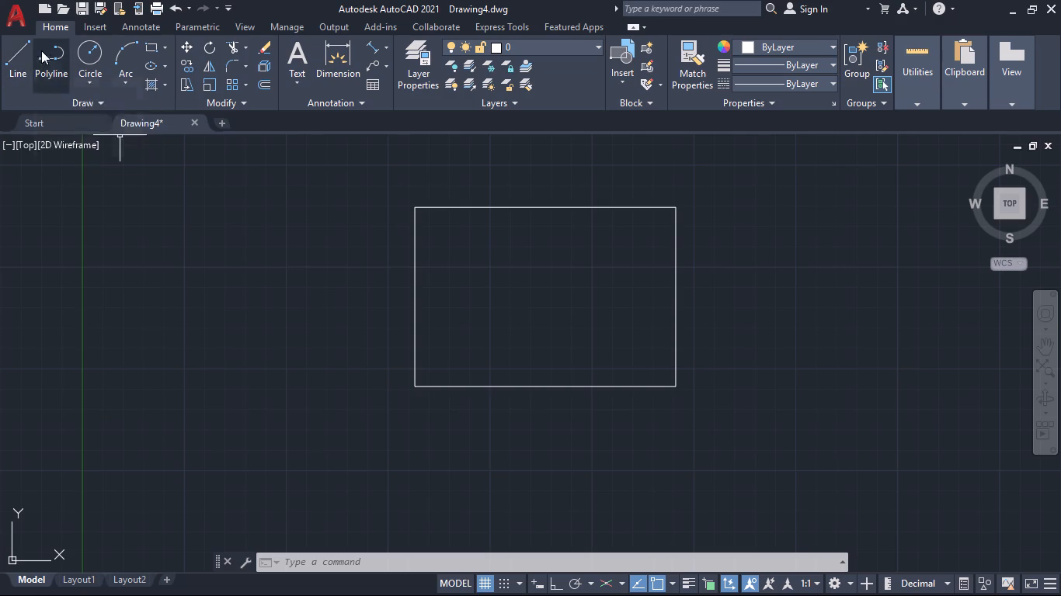
With Ortho on, draw lines from the midpoint of the rectangle's bottom edge, 60 to the left and 25 straight up.
{"action": "left_click", "coordinate": [22, 54]}
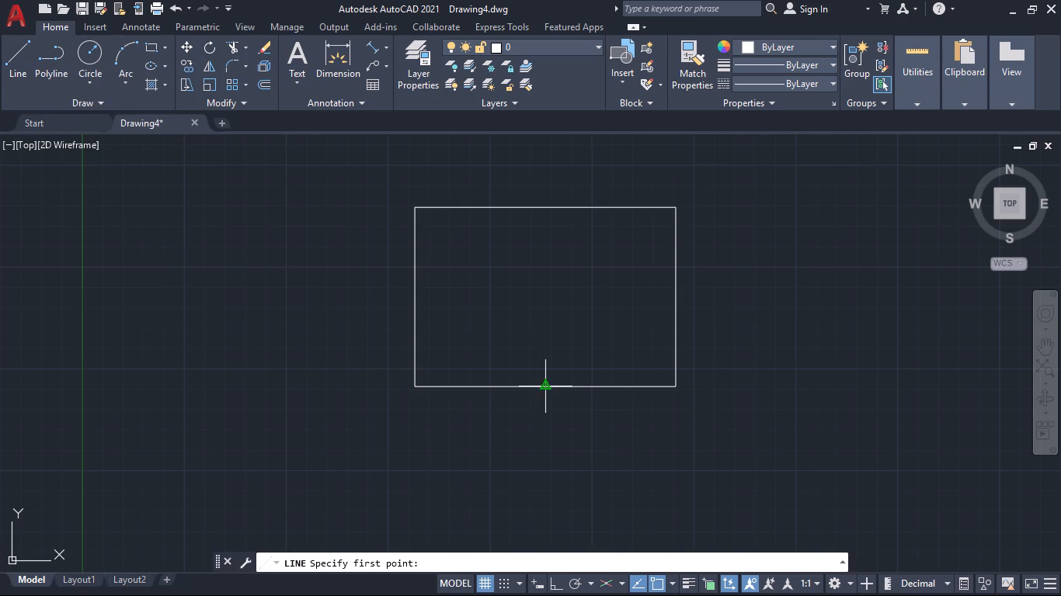
{"action": "left_click", "coordinate": [544, 389]}
{"action": "left_click", "coordinate": [552, 584]}
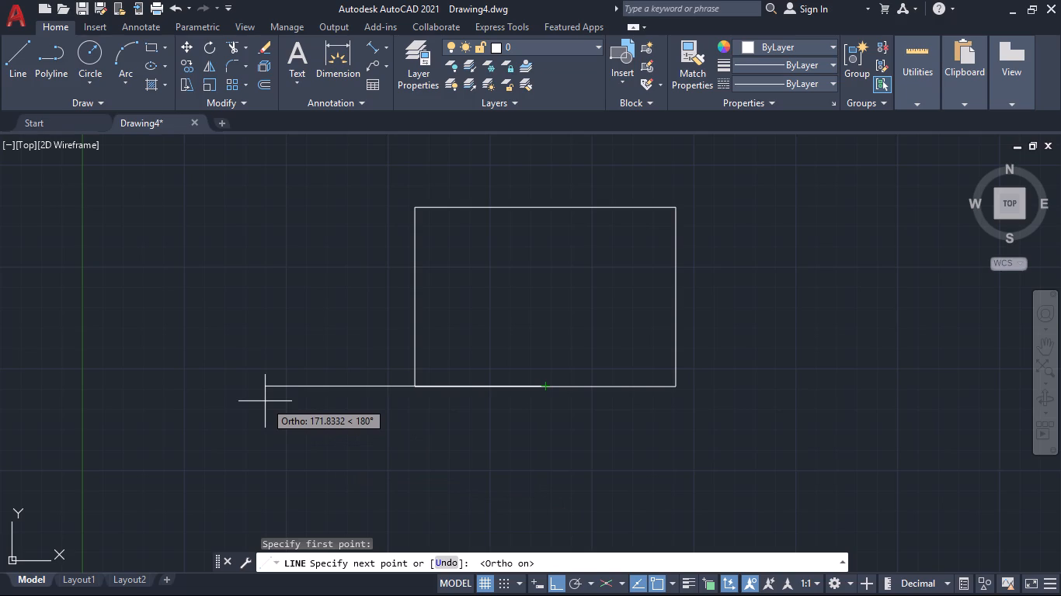
{"action": "type", "text": "60"}
{"action": "key", "text": "Return"}
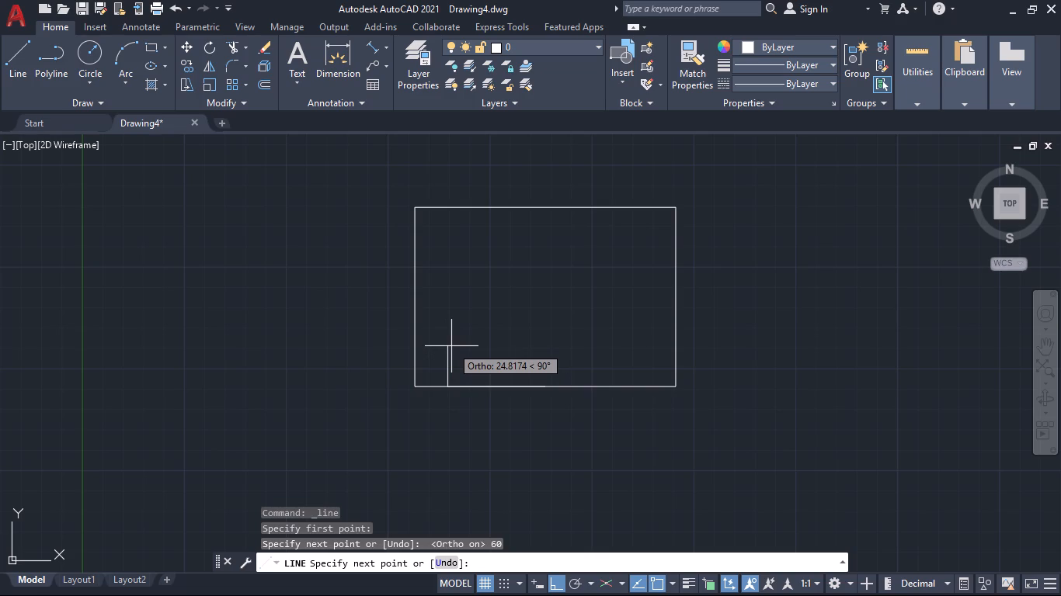
{"action": "type", "text": "25"}
{"action": "key", "text": "Return"}
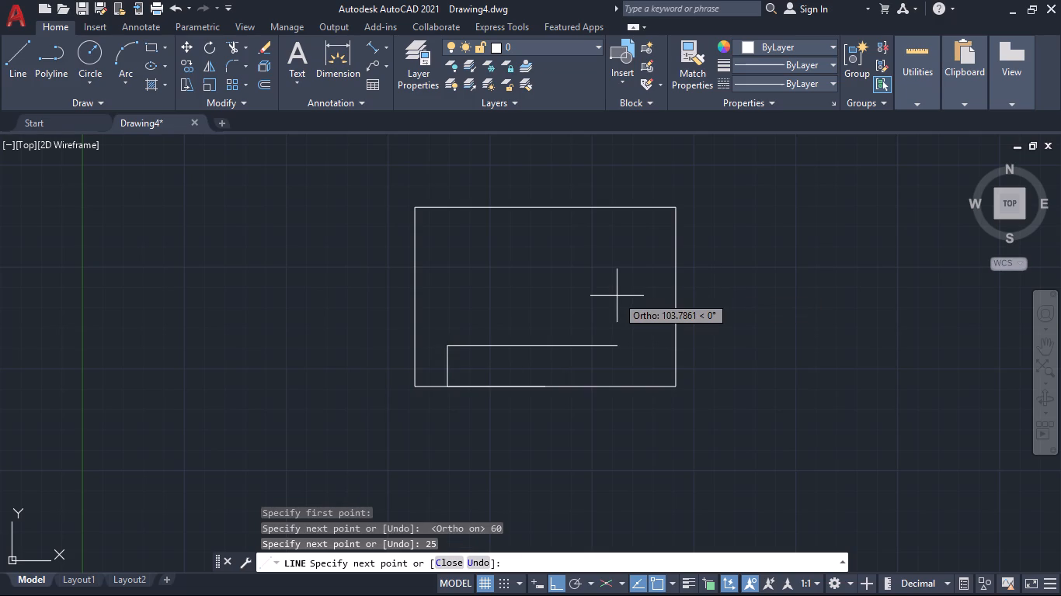
{"action": "key", "text": "space"}
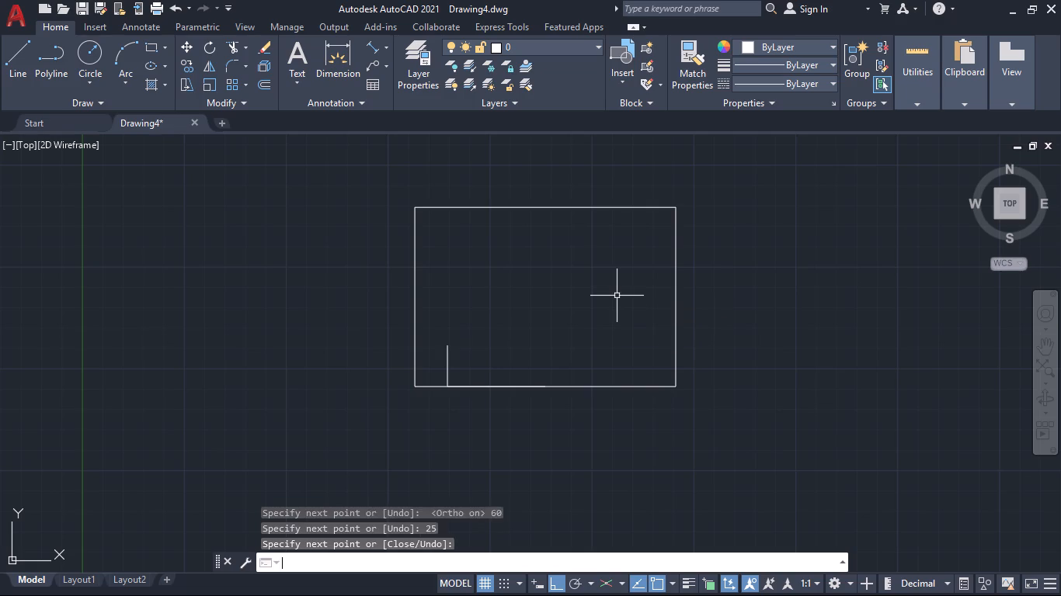
{"action": "key", "text": "space"}
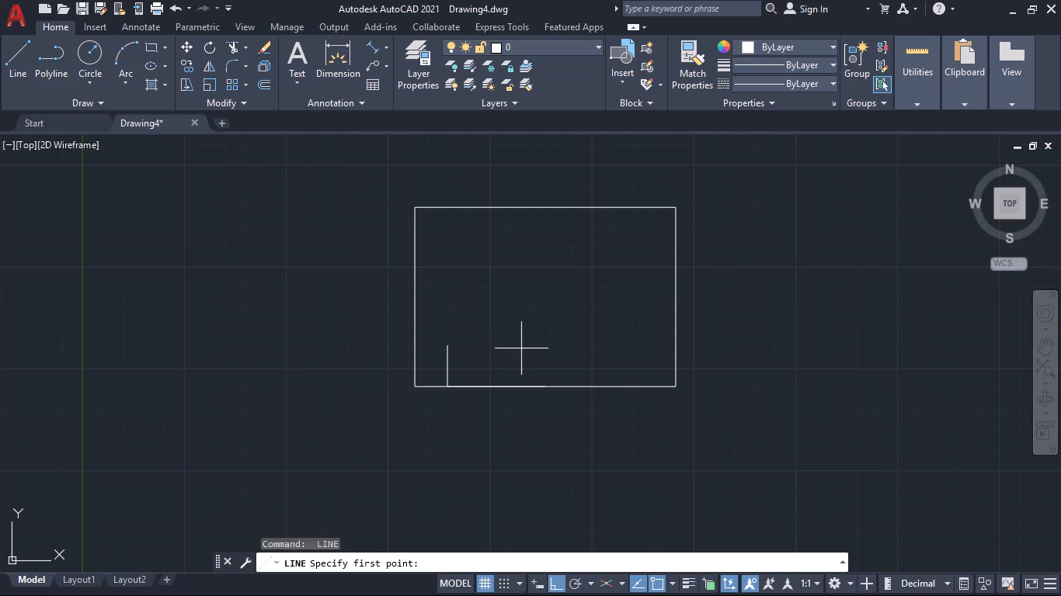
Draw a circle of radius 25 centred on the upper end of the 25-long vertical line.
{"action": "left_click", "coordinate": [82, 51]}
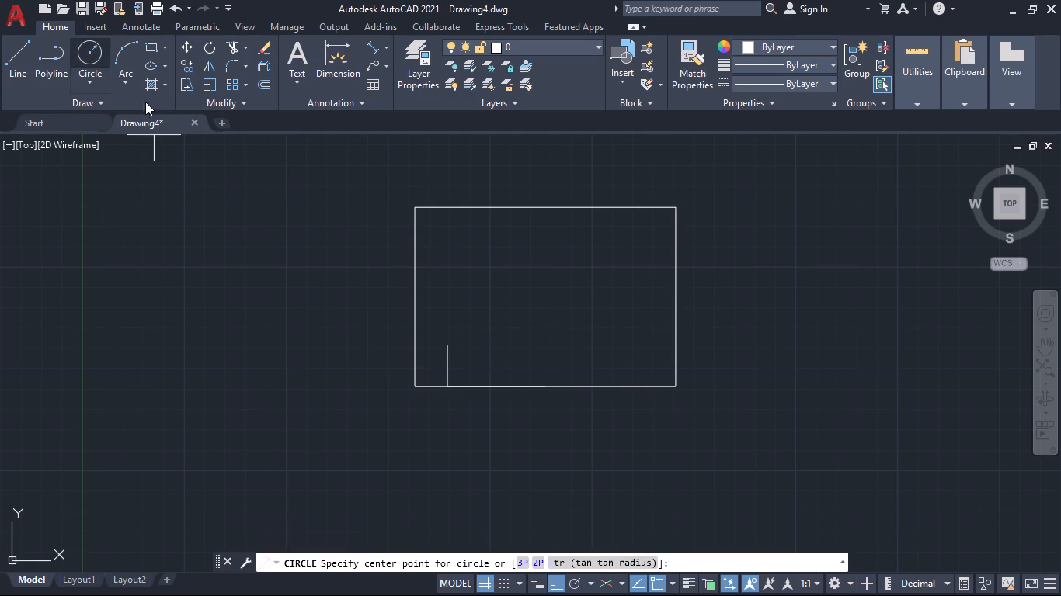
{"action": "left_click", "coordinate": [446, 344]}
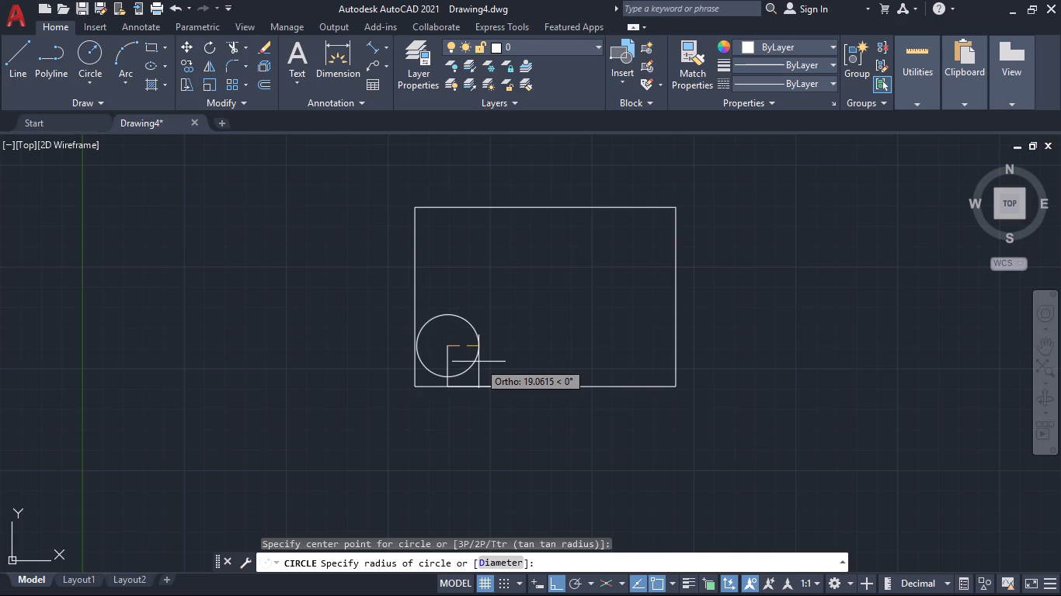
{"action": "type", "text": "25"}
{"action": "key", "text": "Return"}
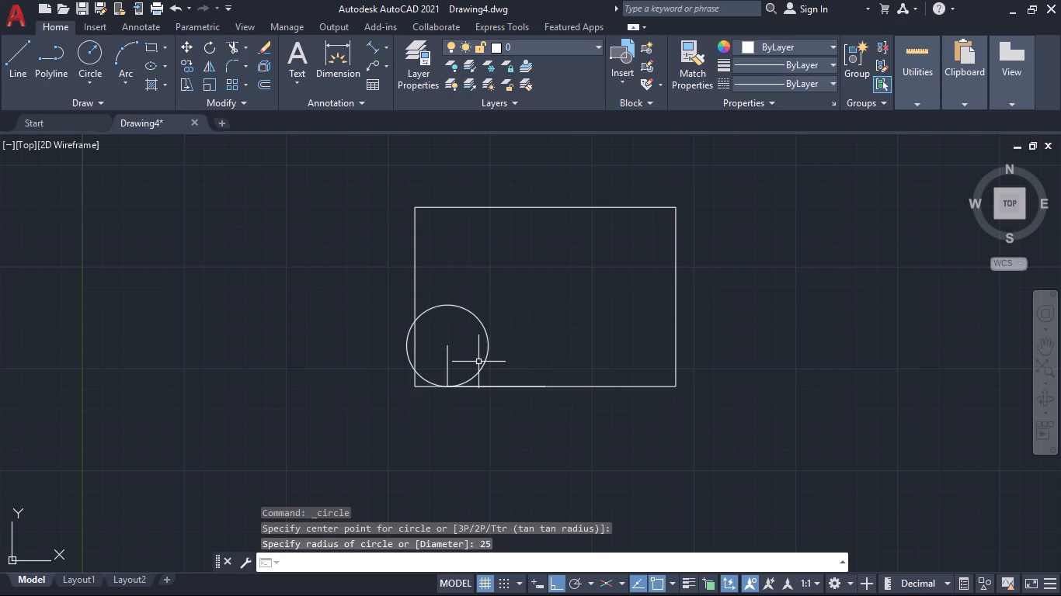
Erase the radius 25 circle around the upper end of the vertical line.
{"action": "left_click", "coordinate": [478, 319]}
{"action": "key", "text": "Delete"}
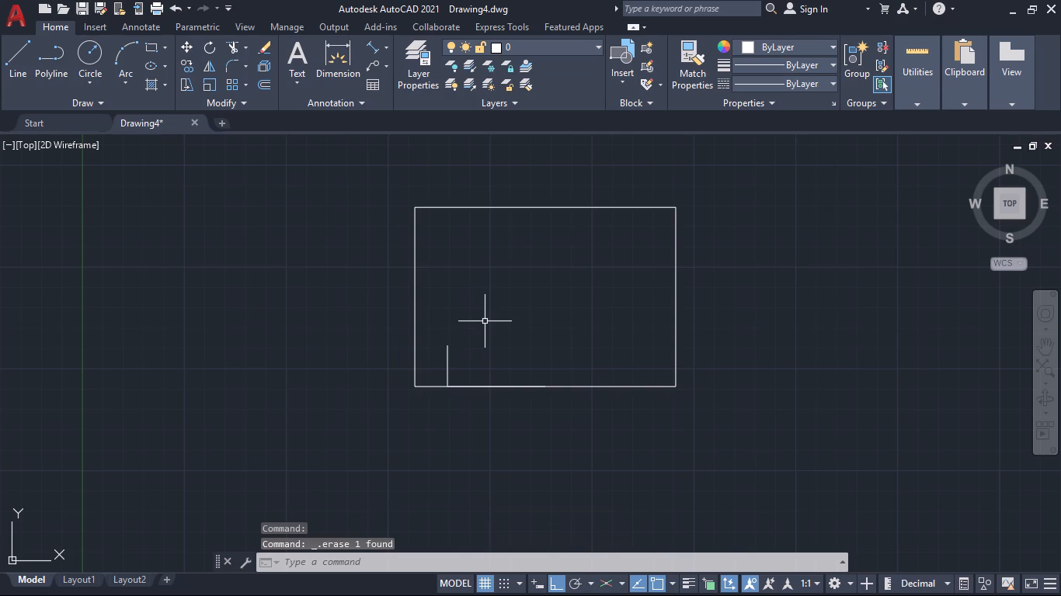
Draw two concentric circles of radius 7 and 12 centred on the upper end of the 25-long vertical line.
{"action": "left_click", "coordinate": [94, 64]}
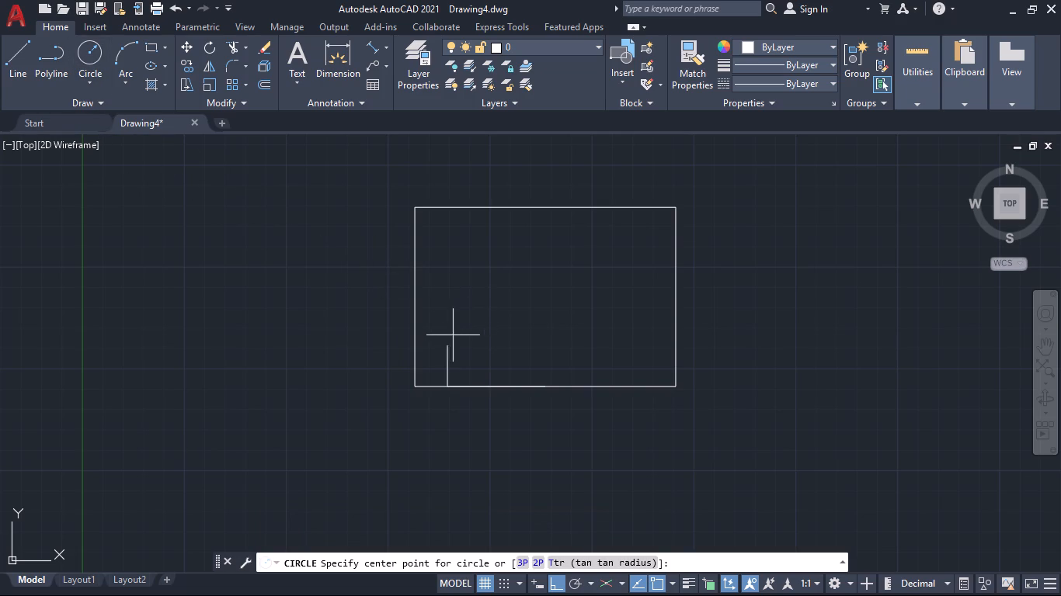
{"action": "left_click", "coordinate": [447, 342]}
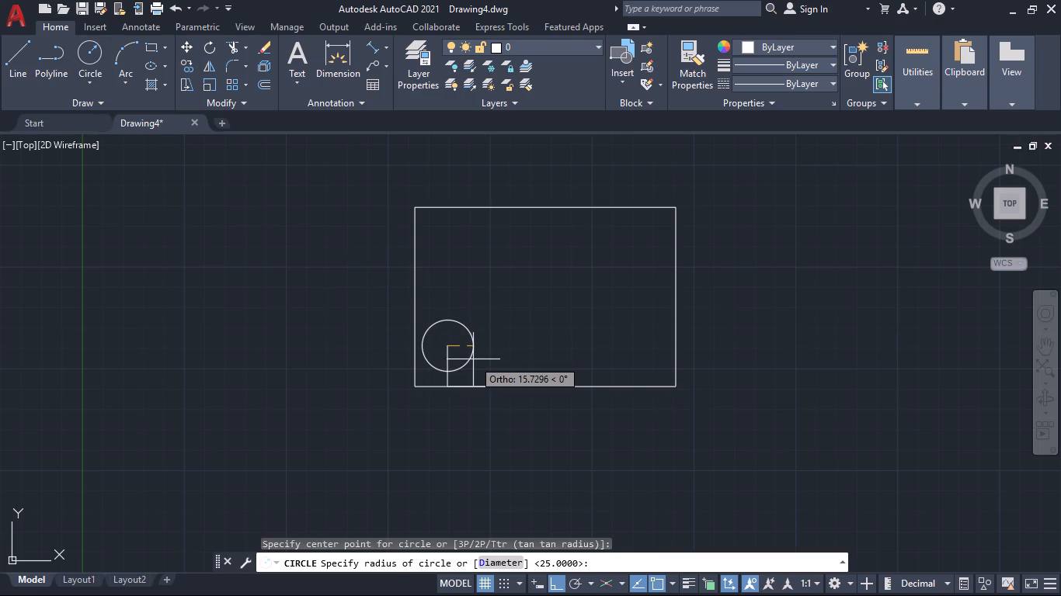
{"action": "key", "text": "7"}
{"action": "key", "text": "Return"}
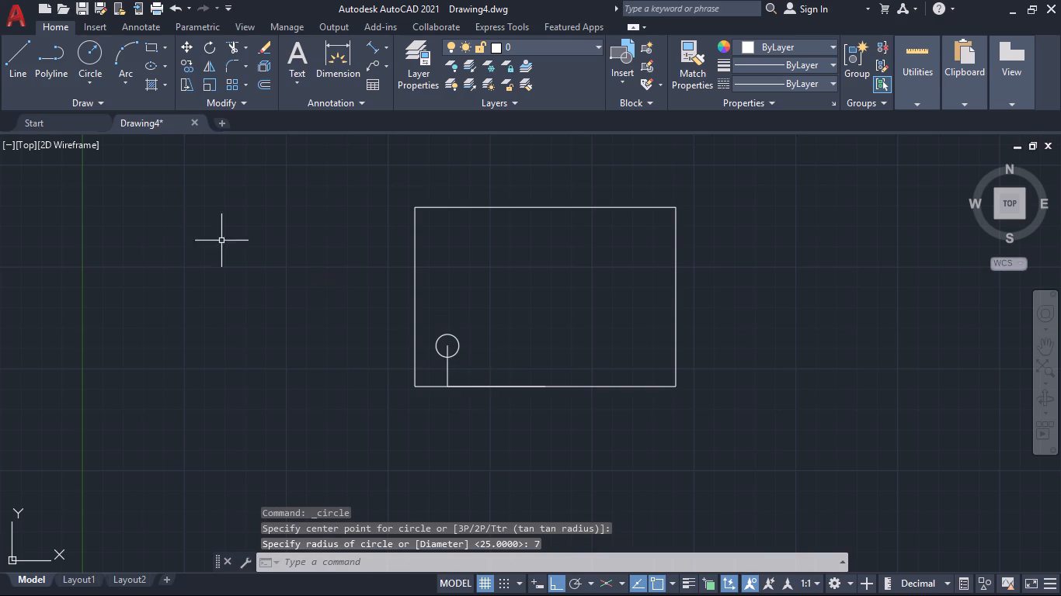
{"action": "left_click", "coordinate": [93, 54]}
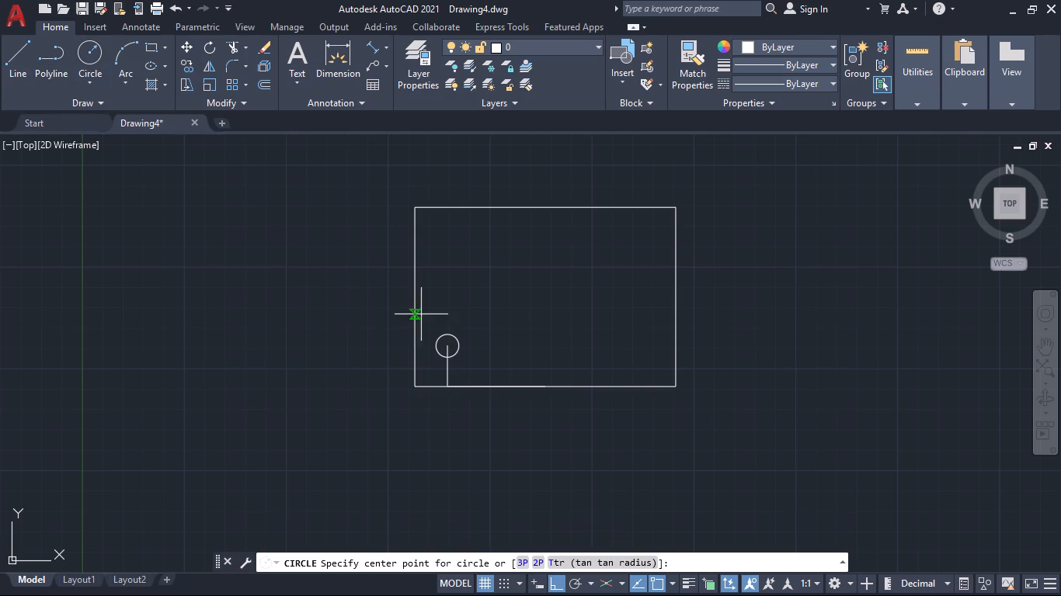
{"action": "left_click", "coordinate": [445, 345]}
{"action": "type", "text": "12"}
{"action": "key", "text": "Return"}
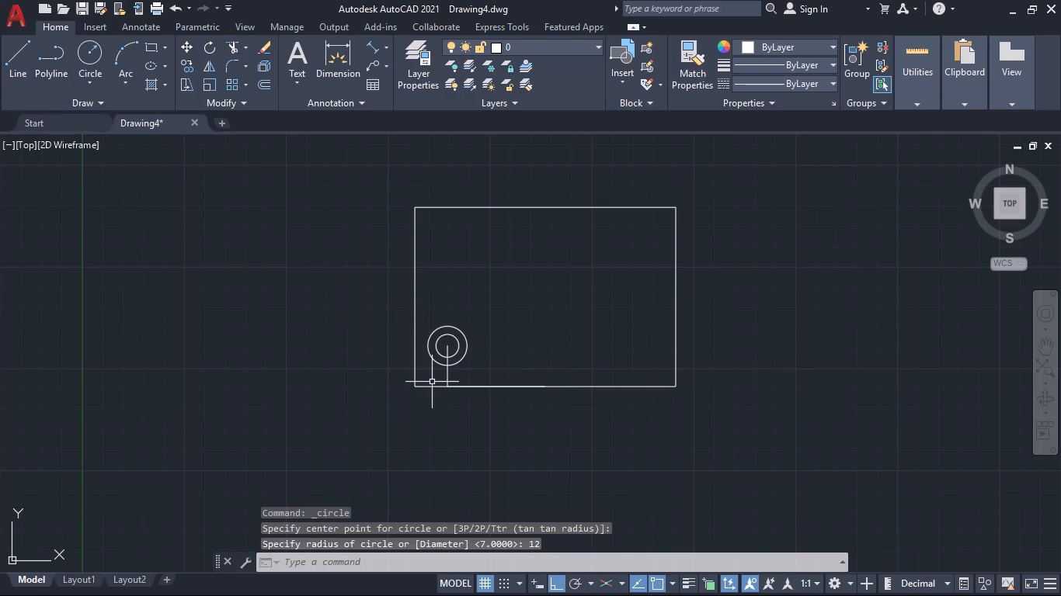
Erase the 25-long vertical construction line below the concentric circles.
{"action": "left_click", "coordinate": [448, 374]}
{"action": "key", "text": "Delete"}
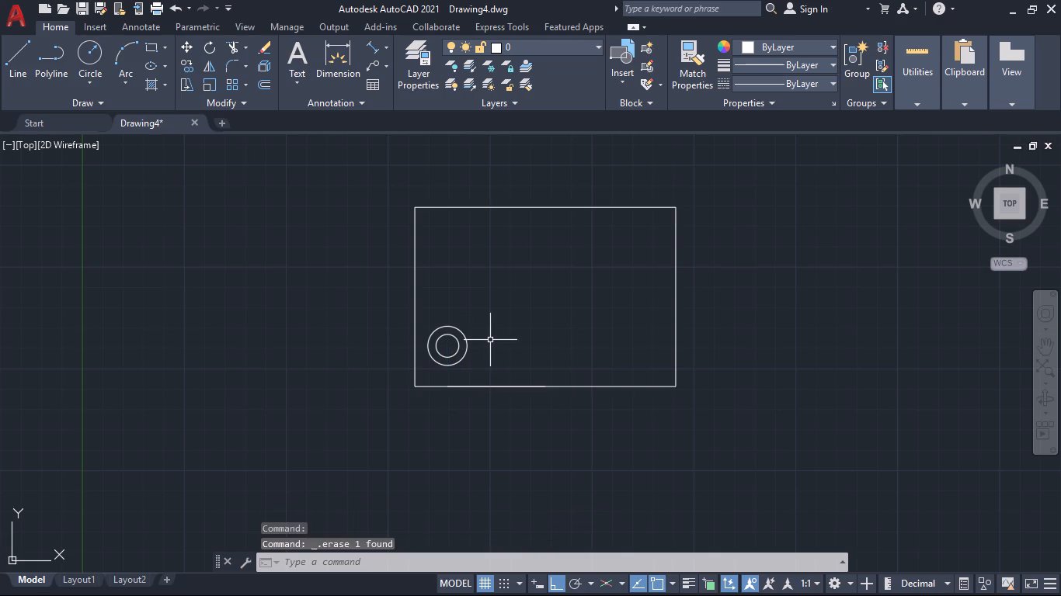
Mirror the two concentric circles about the rectangle's vertical centreline through the top edge's midpoint, keeping the originals.
{"action": "left_click", "coordinate": [457, 358]}
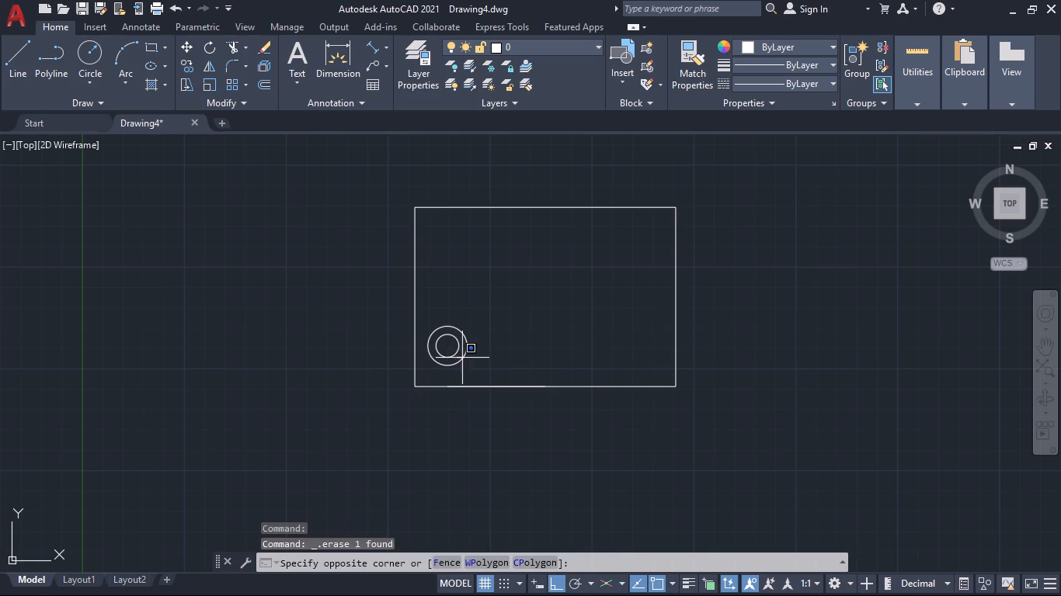
{"action": "double_click", "coordinate": [470, 359]}
{"action": "left_click", "coordinate": [449, 328]}
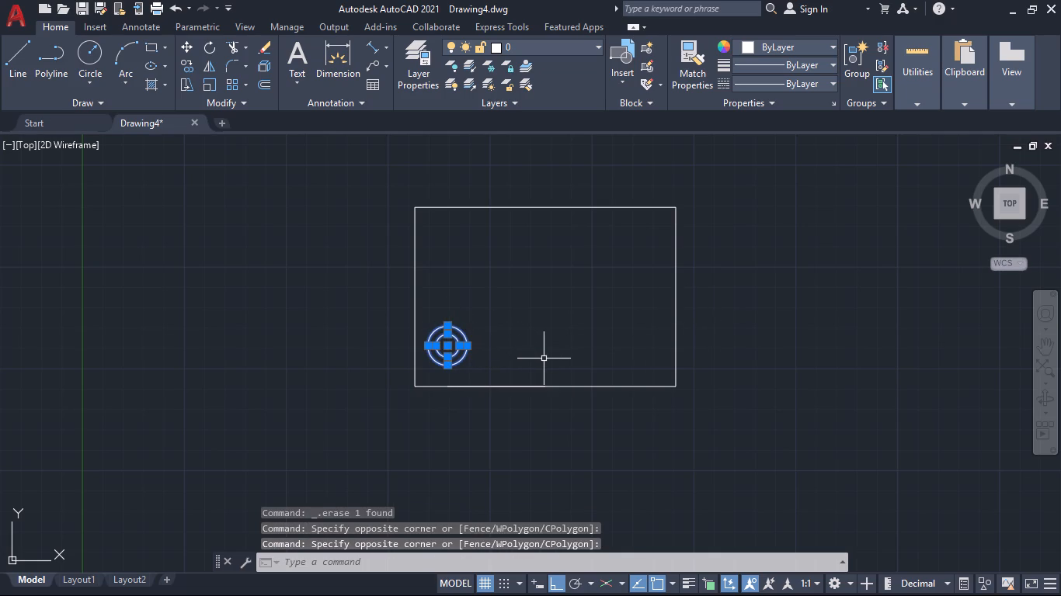
{"action": "type", "text": "MI"}
{"action": "key", "text": "Return"}
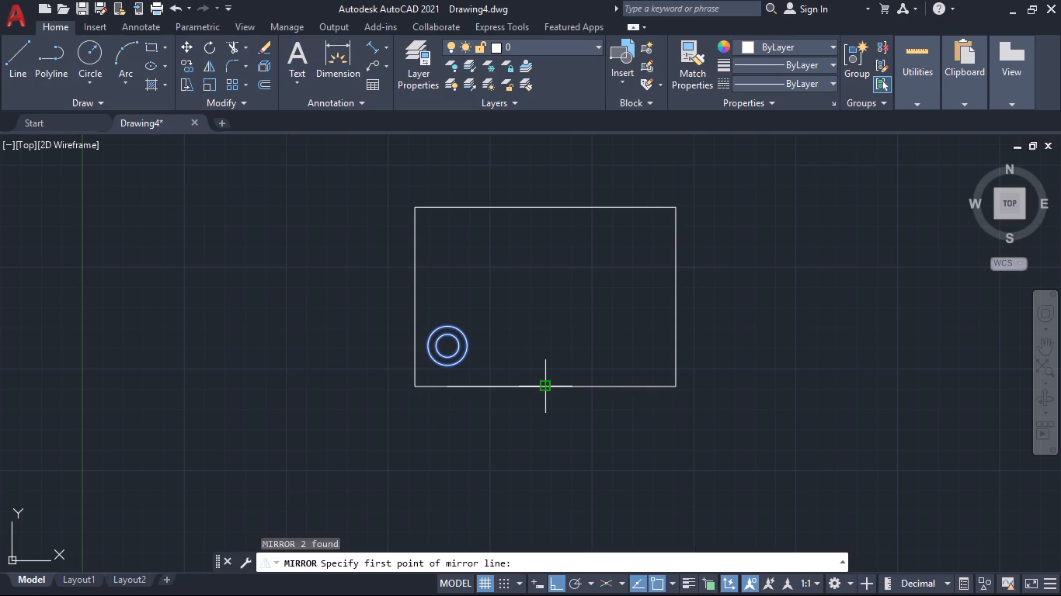
{"action": "left_click", "coordinate": [548, 204]}
{"action": "left_click", "coordinate": [547, 168]}
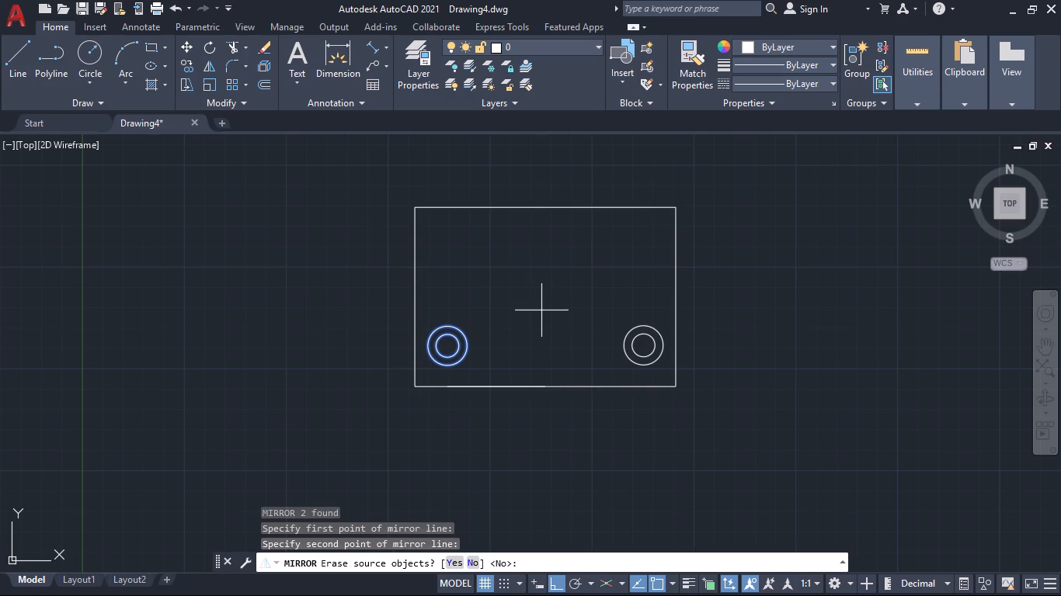
{"action": "key", "text": "Return"}
Mirror both lower pairs of circles about the horizontal centreline through the left edge's midpoint, keeping the originals.
{"action": "left_click", "coordinate": [646, 369]}
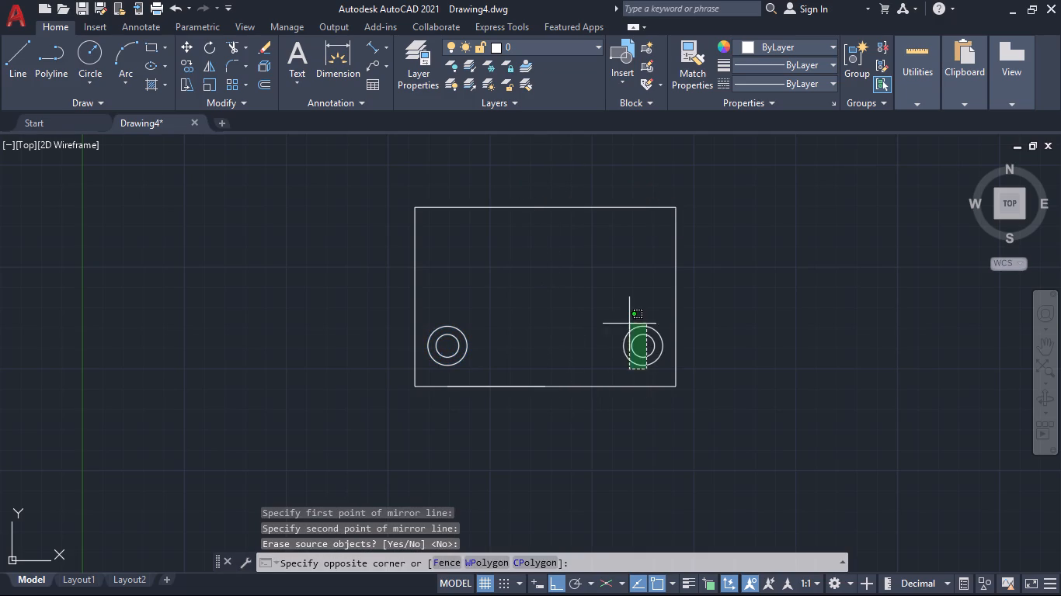
{"action": "left_click", "coordinate": [626, 317]}
{"action": "left_click", "coordinate": [480, 370]}
{"action": "left_click", "coordinate": [456, 325]}
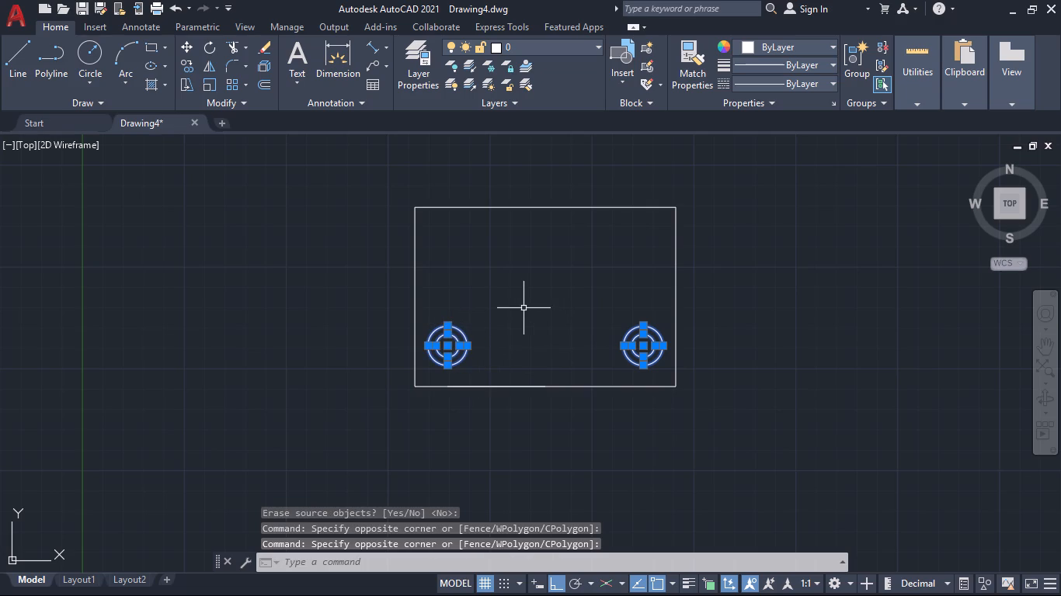
{"action": "type", "text": "MI"}
{"action": "key", "text": "Return"}
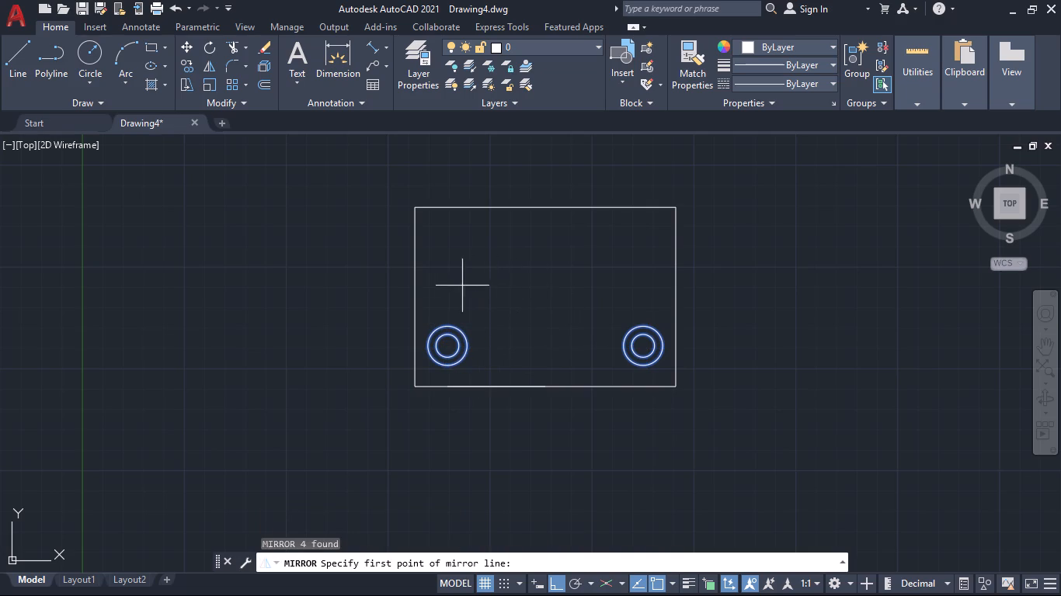
{"action": "left_click", "coordinate": [413, 301]}
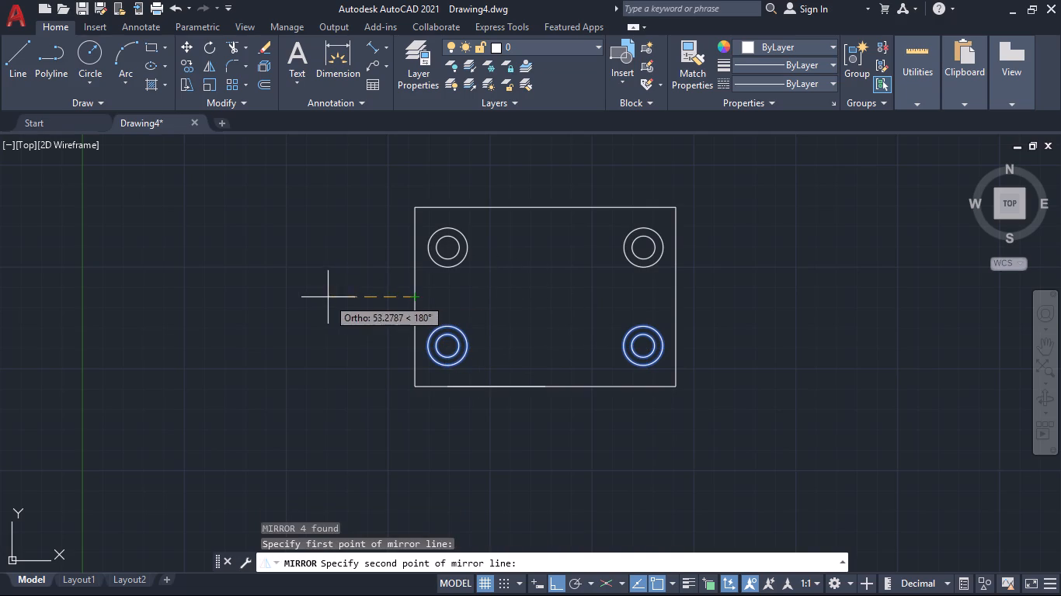
{"action": "left_click", "coordinate": [328, 297]}
{"action": "key", "text": "Return"}
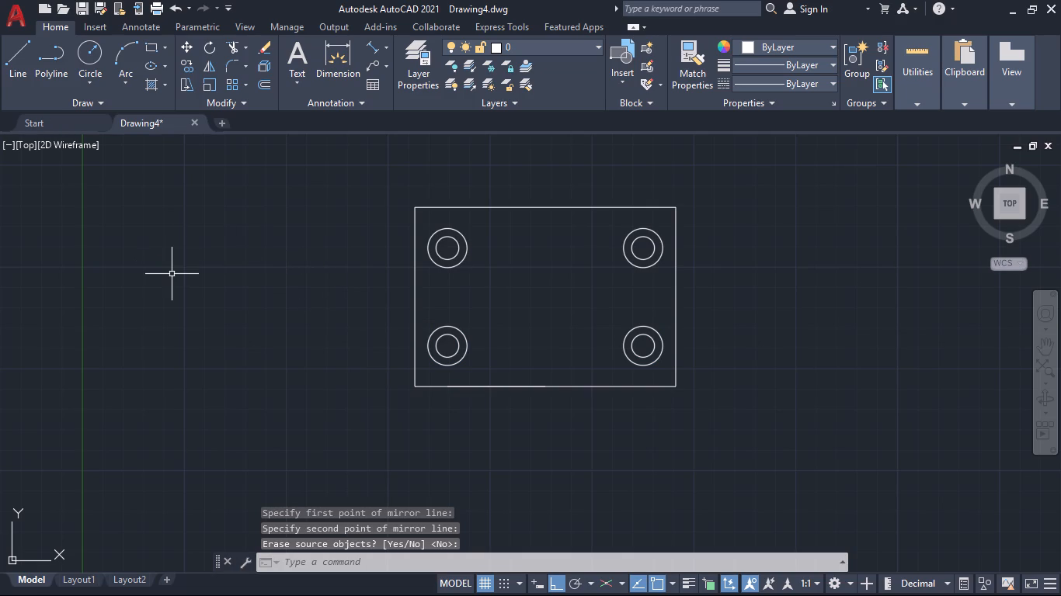
Draw a horizontal construction line through the midpoint of the rectangle's left edge.
{"action": "type", "text": "XL"}
{"action": "key", "text": "Return"}
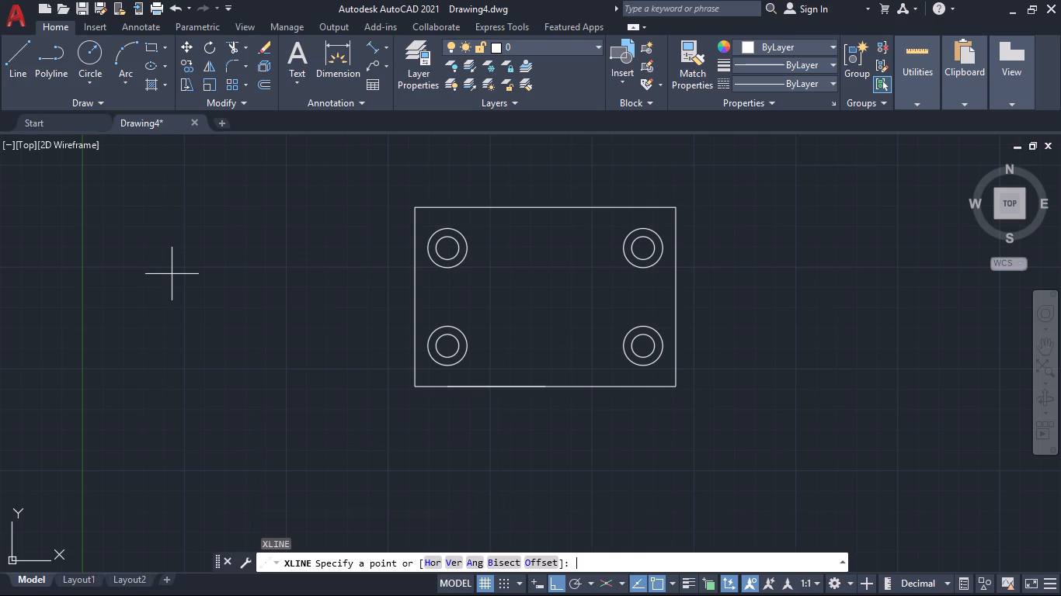
{"action": "left_click", "coordinate": [430, 558]}
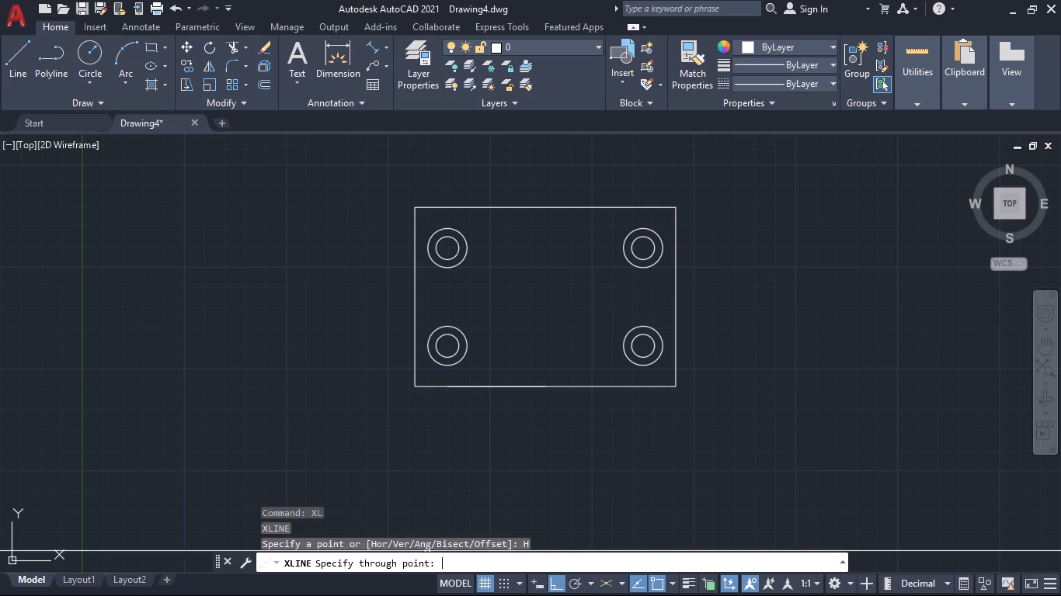
{"action": "left_click", "coordinate": [415, 301]}
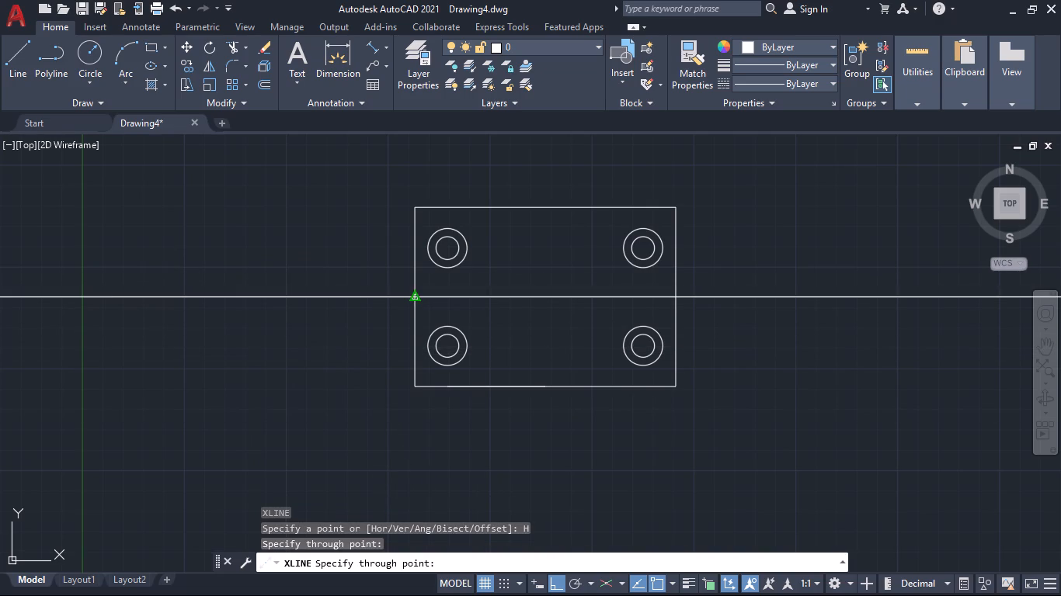
{"action": "key", "text": "Escape"}
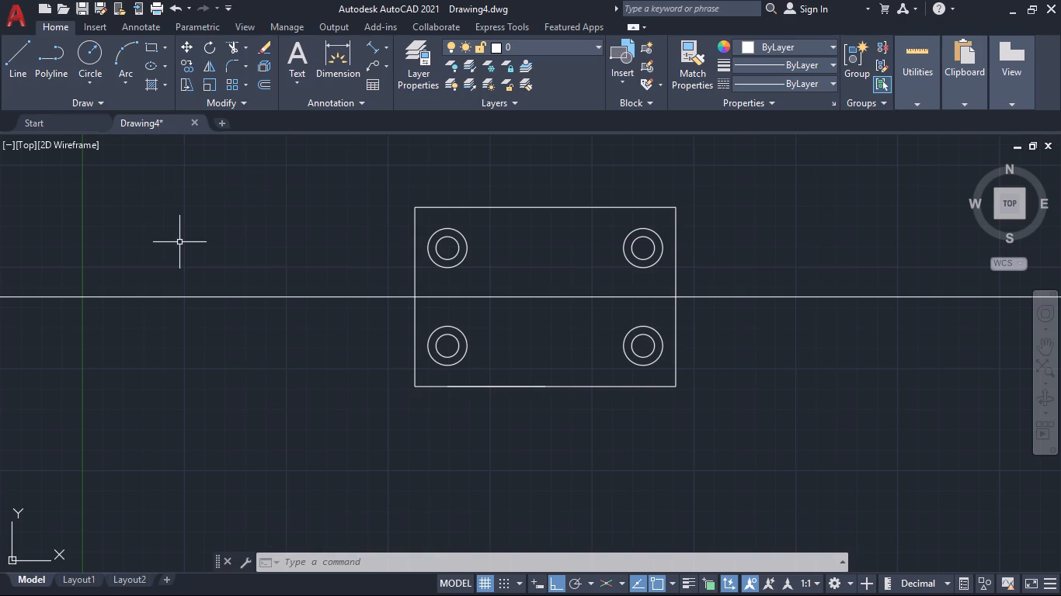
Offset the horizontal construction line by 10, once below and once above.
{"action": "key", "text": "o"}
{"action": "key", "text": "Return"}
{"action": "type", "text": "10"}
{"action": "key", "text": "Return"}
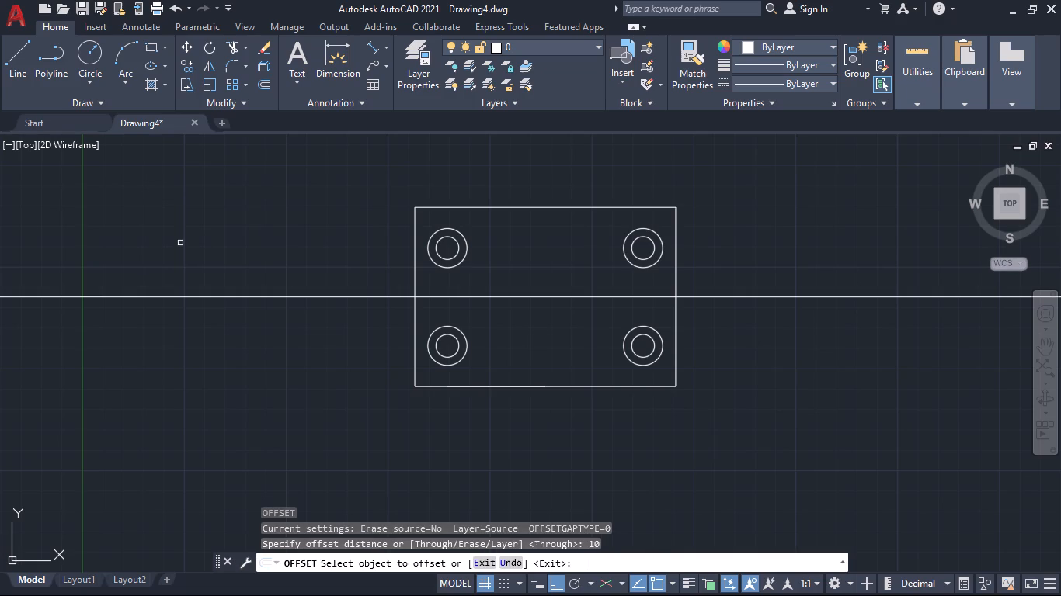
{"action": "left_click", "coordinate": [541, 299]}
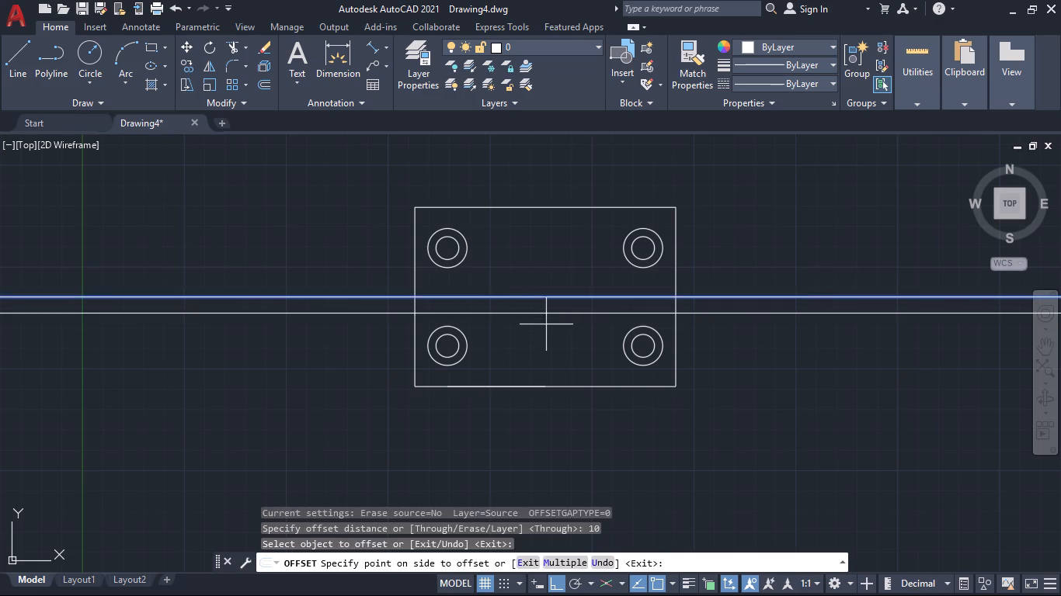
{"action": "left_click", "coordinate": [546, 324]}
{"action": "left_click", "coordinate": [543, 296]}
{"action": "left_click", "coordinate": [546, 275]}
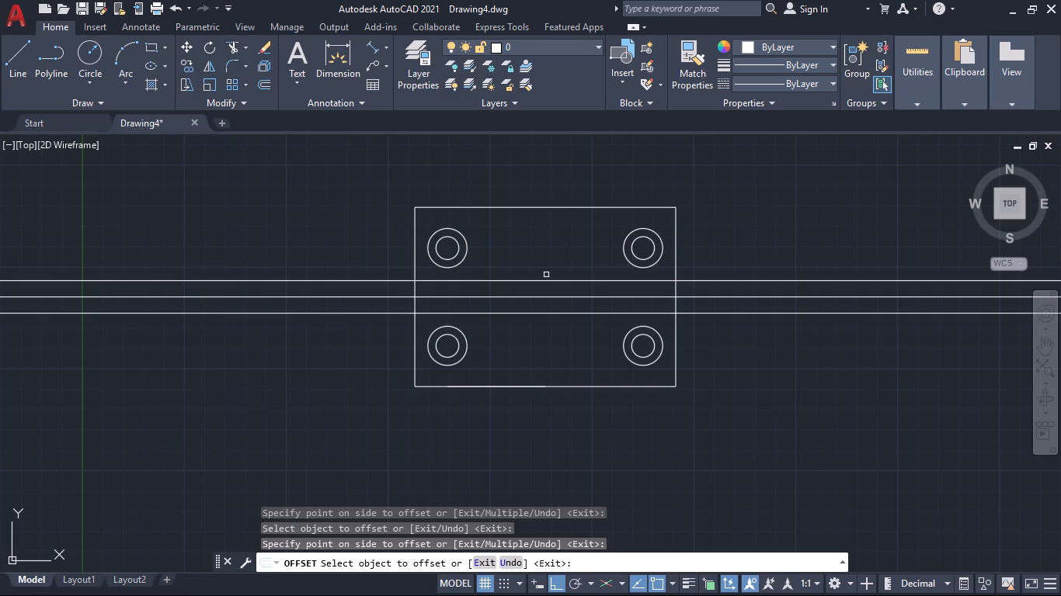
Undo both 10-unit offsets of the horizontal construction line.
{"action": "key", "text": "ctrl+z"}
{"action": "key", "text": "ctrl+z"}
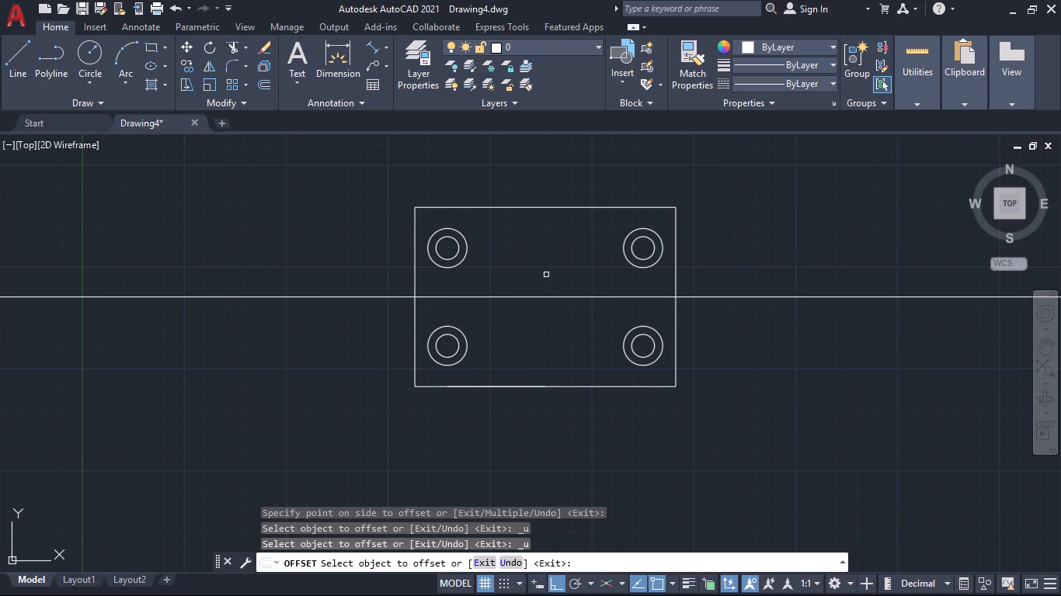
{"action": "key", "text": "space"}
Offset the horizontal construction line by 5, once above and once below.
{"action": "key", "text": "space"}
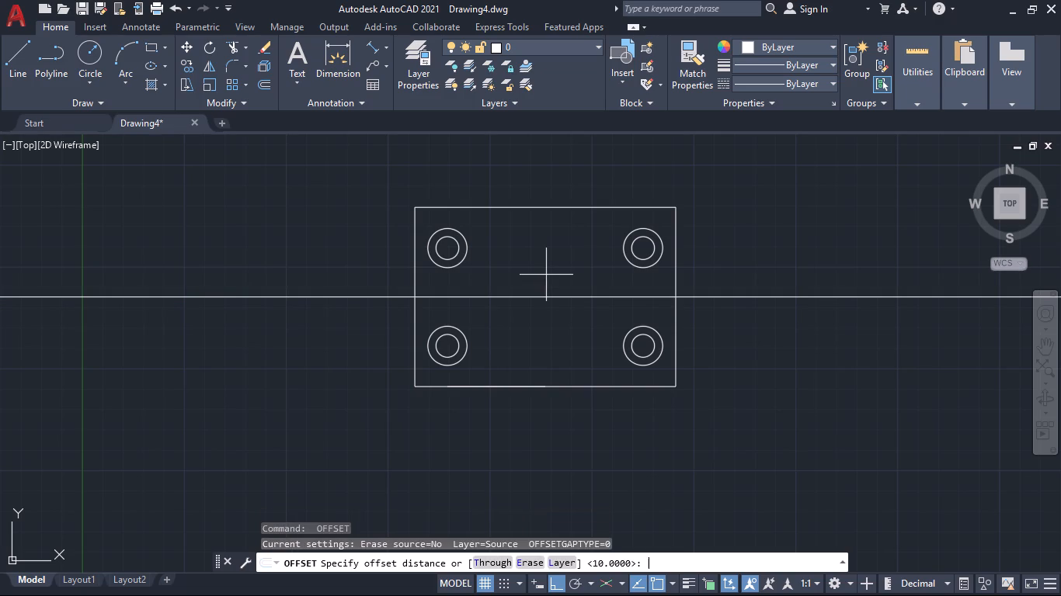
{"action": "key", "text": "5"}
{"action": "key", "text": "Return"}
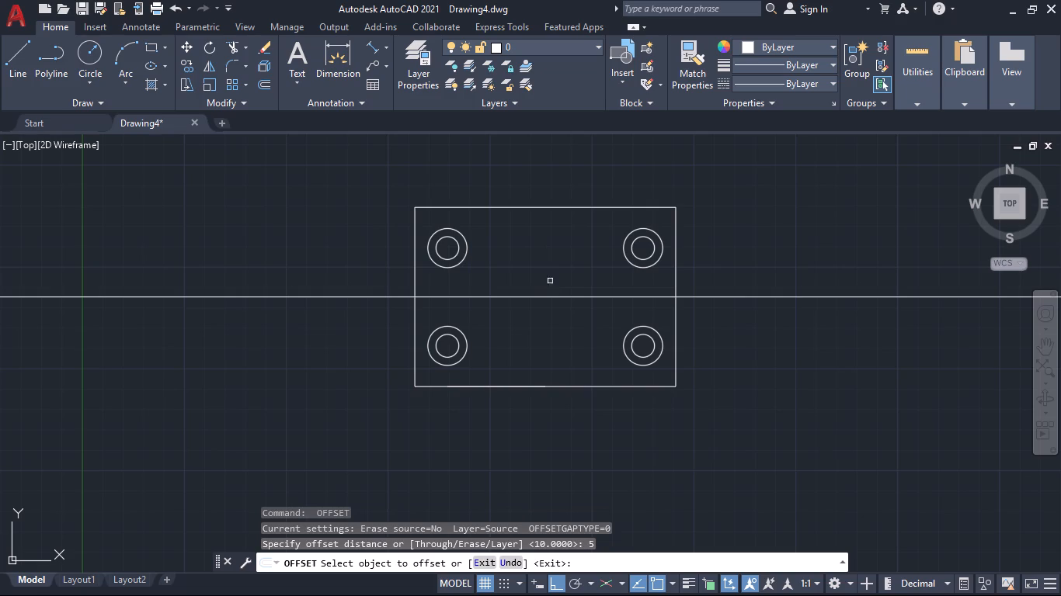
{"action": "left_click", "coordinate": [558, 297]}
{"action": "left_click", "coordinate": [556, 279]}
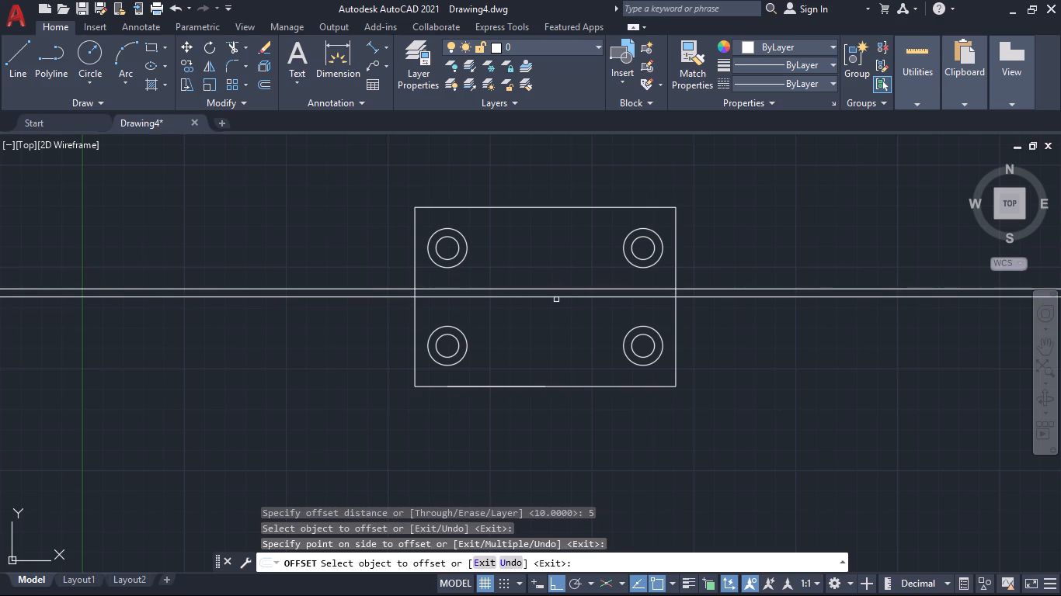
{"action": "left_click", "coordinate": [560, 297]}
{"action": "left_click", "coordinate": [558, 317]}
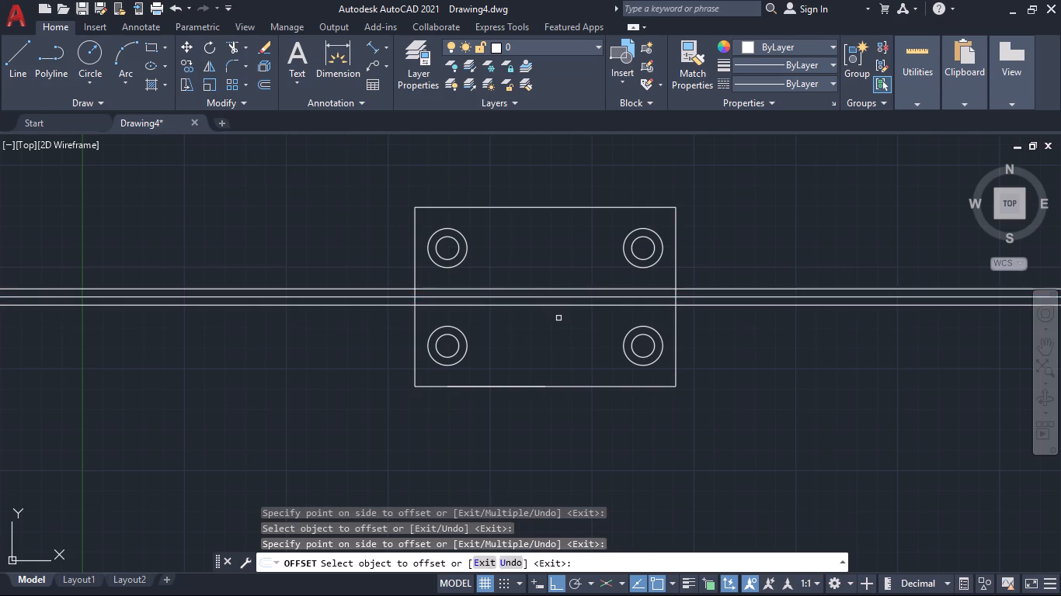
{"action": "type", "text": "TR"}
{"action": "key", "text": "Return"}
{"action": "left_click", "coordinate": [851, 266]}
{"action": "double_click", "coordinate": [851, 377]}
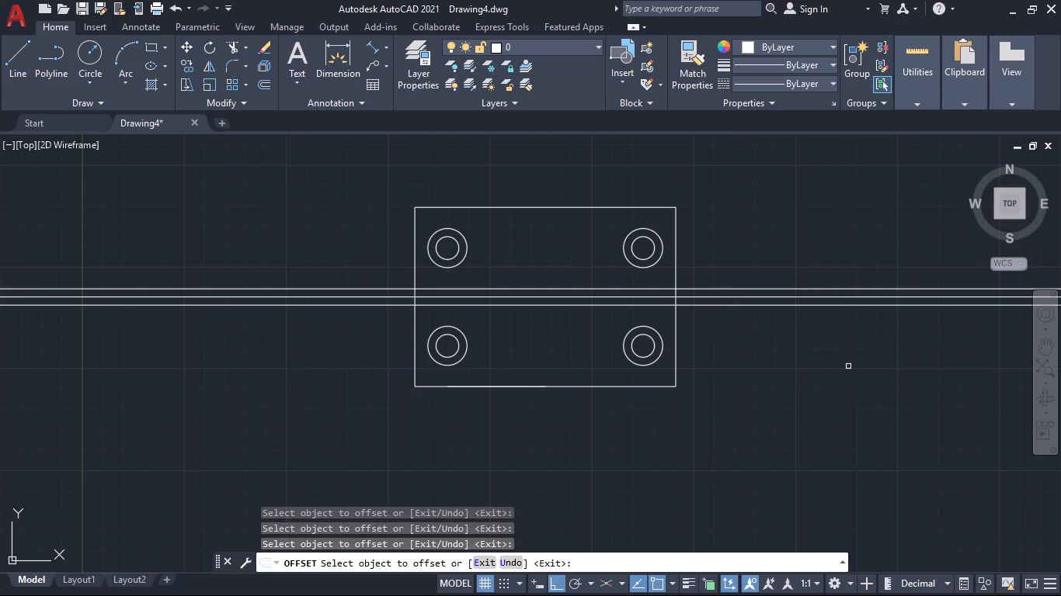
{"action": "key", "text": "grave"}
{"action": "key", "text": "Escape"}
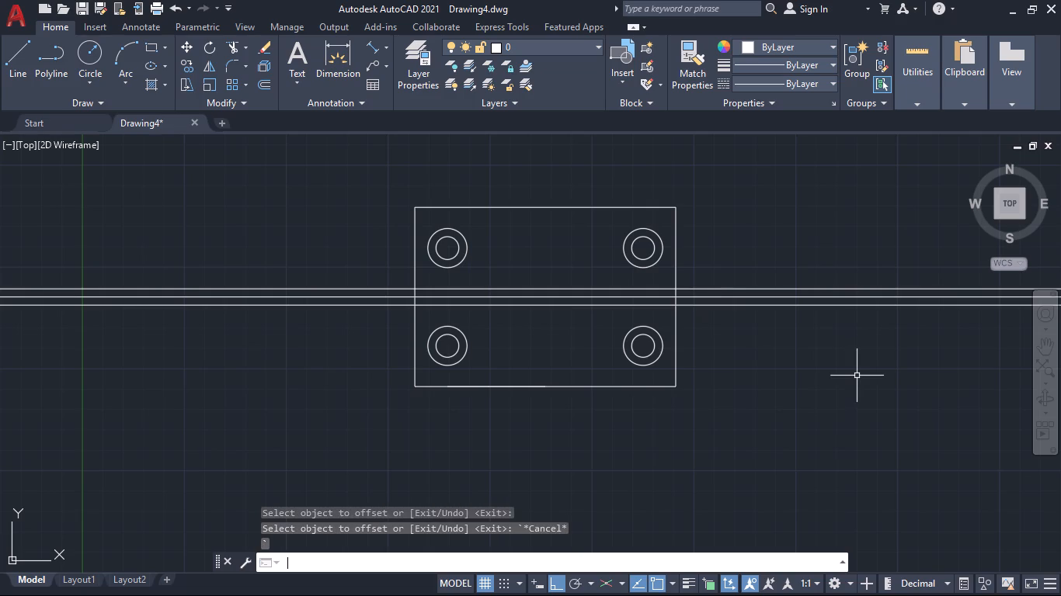
Trim the three horizontal construction lines where they extend beyond the rectangle's left and right edges.
{"action": "type", "text": "TR"}
{"action": "key", "text": "Return"}
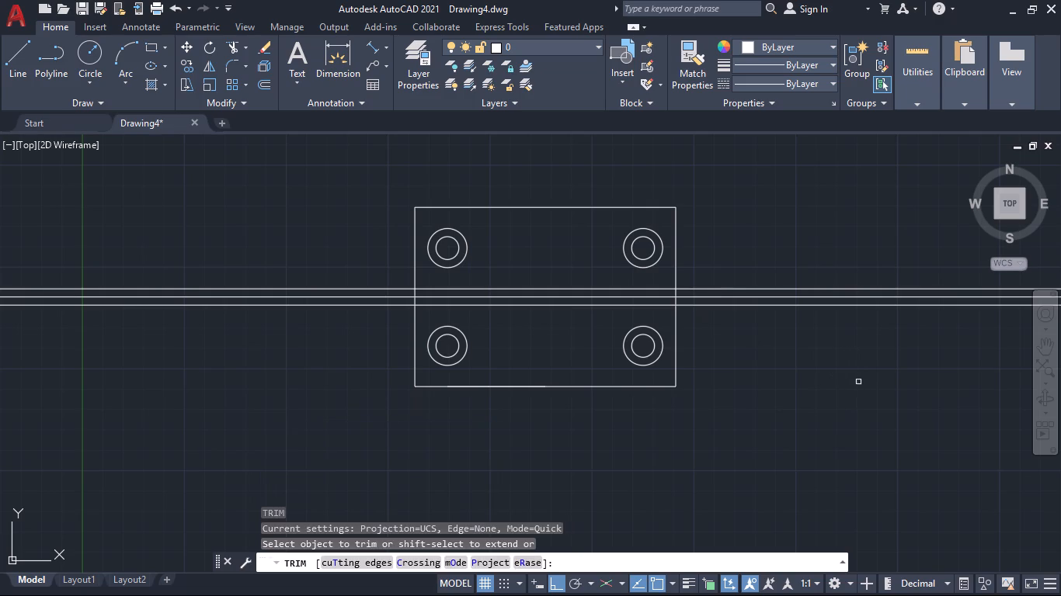
{"action": "left_click", "coordinate": [860, 382]}
{"action": "left_click", "coordinate": [827, 242]}
{"action": "left_click", "coordinate": [308, 200]}
{"action": "left_click", "coordinate": [273, 350]}
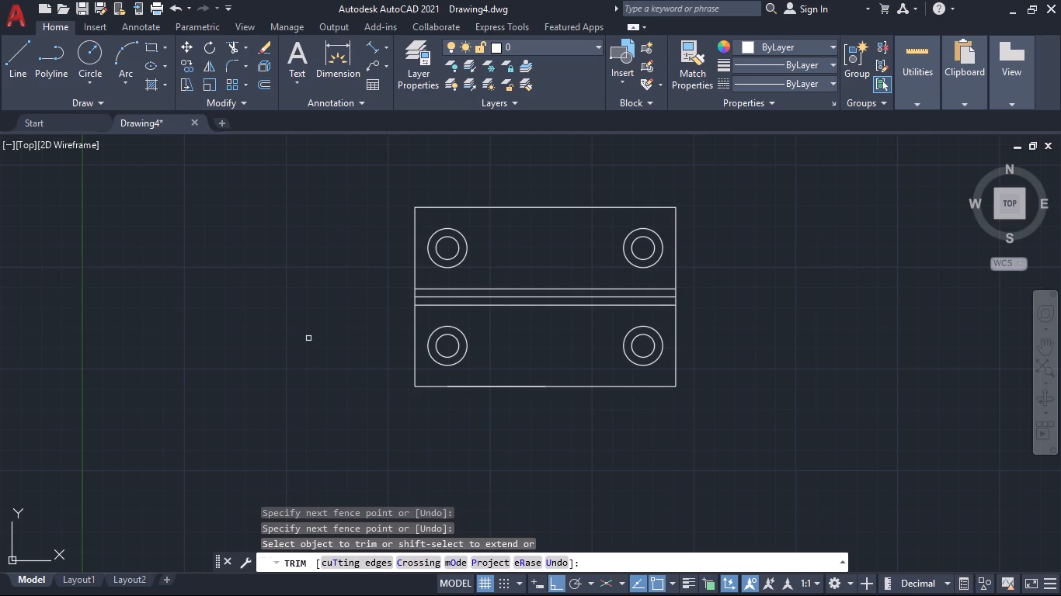
{"action": "scroll", "coordinate": [321, 324], "scroll_direction": "up", "scroll_amount": 1}
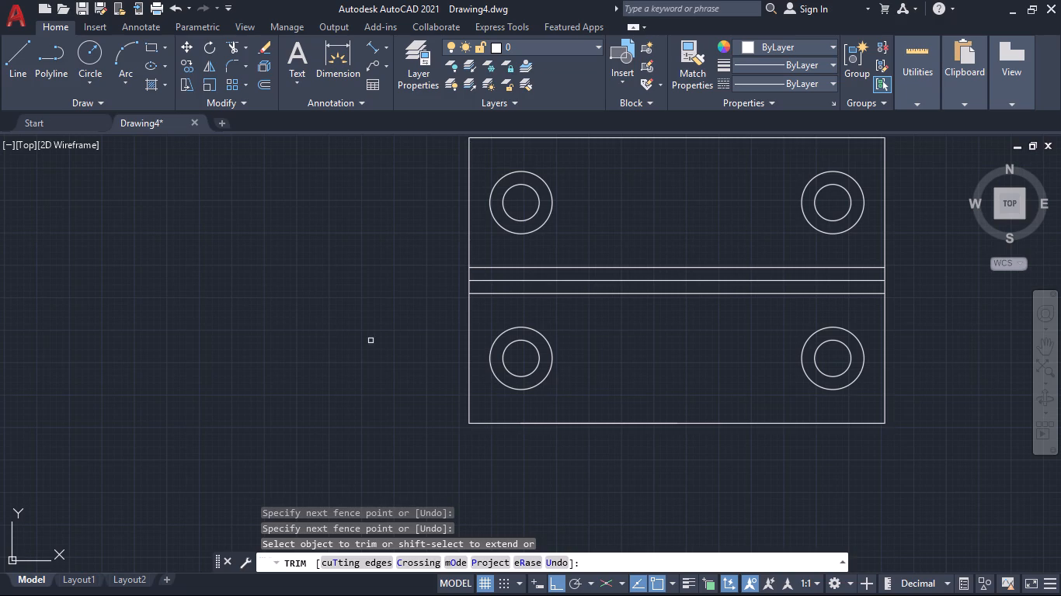
{"action": "key", "text": "Escape"}
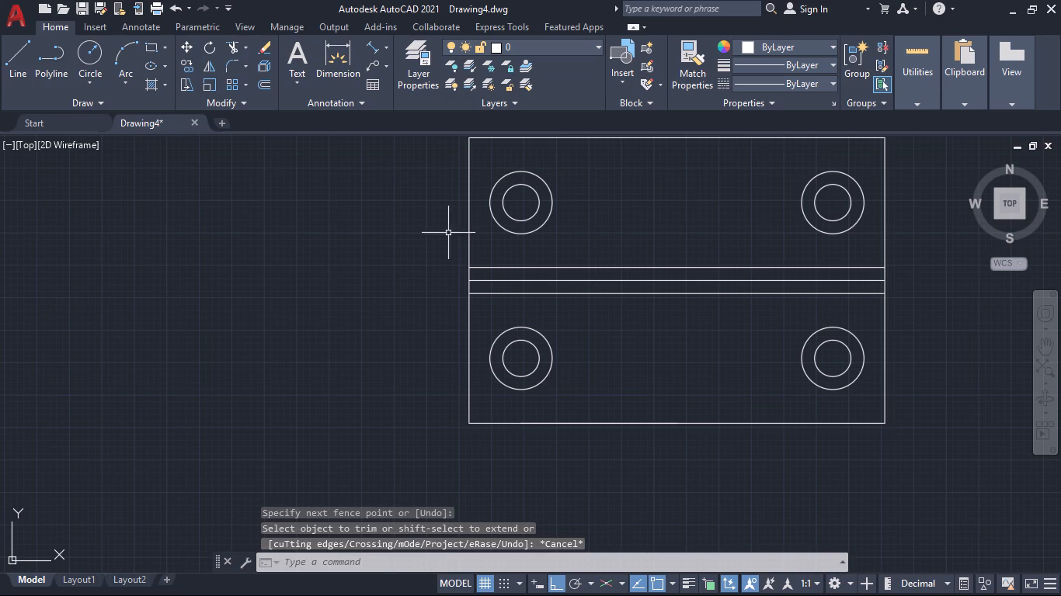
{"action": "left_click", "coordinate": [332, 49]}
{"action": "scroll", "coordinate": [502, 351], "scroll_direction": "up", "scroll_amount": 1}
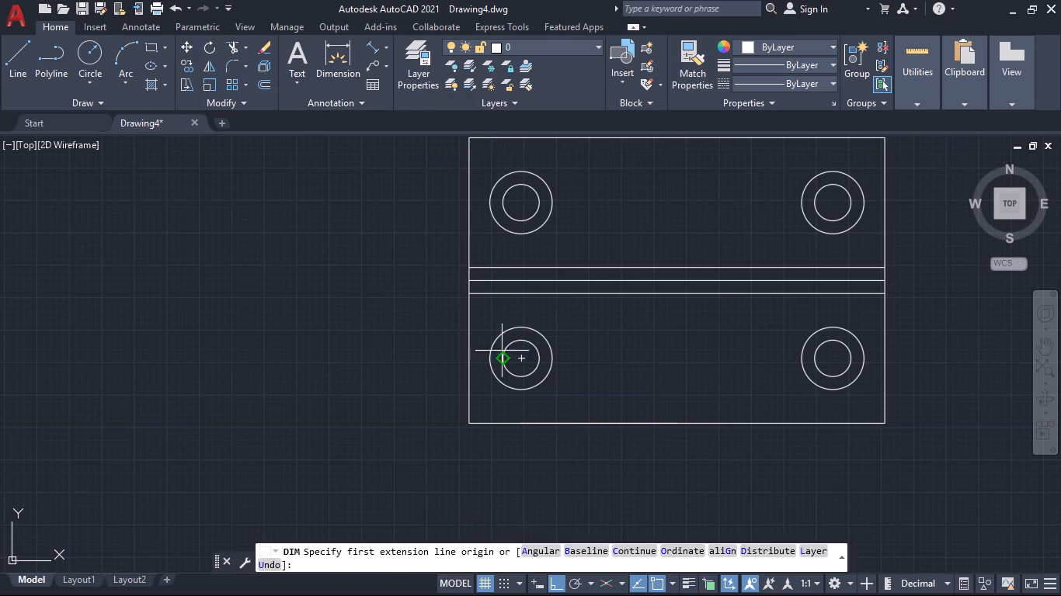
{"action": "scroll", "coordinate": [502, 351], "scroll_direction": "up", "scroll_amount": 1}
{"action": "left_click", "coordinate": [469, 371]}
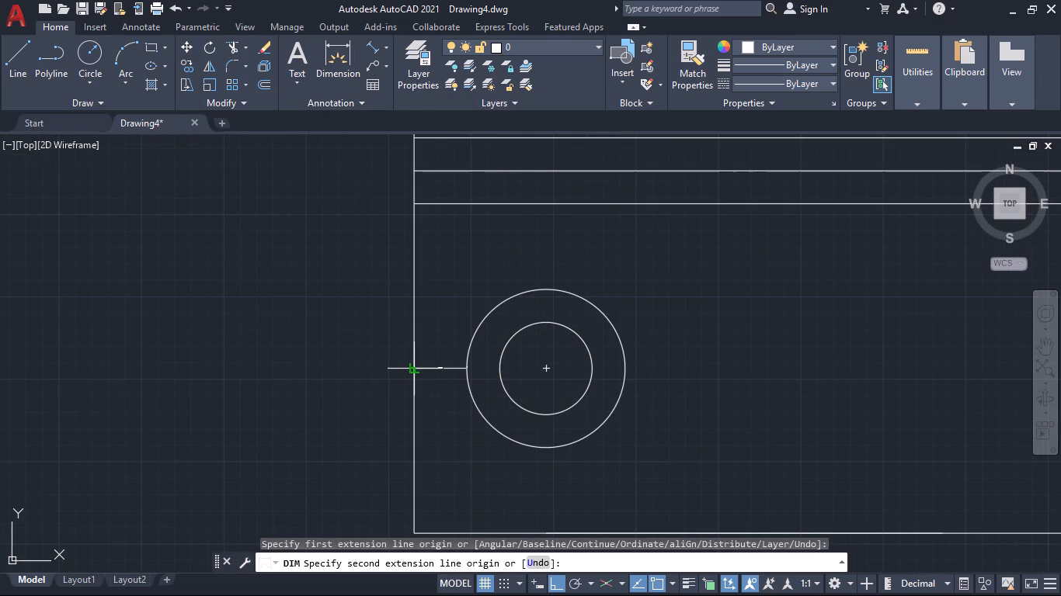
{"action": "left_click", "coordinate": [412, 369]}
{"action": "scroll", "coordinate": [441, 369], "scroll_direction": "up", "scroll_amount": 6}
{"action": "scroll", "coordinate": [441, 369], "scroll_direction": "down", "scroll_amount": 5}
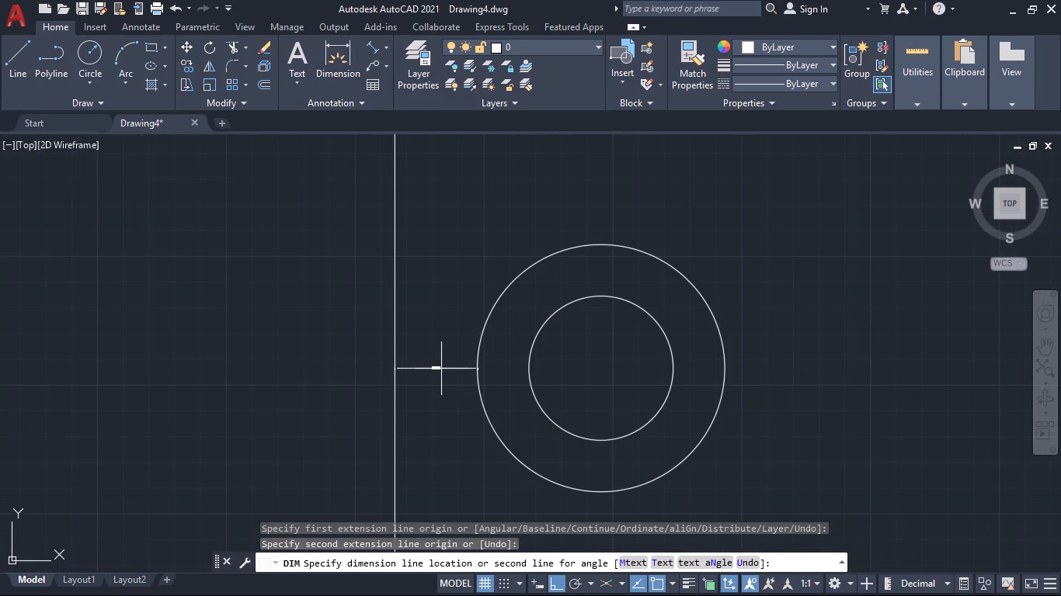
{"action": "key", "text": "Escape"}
Offset the plate's left and right edges inward by 8.
{"action": "key", "text": "o"}
{"action": "key", "text": "Return"}
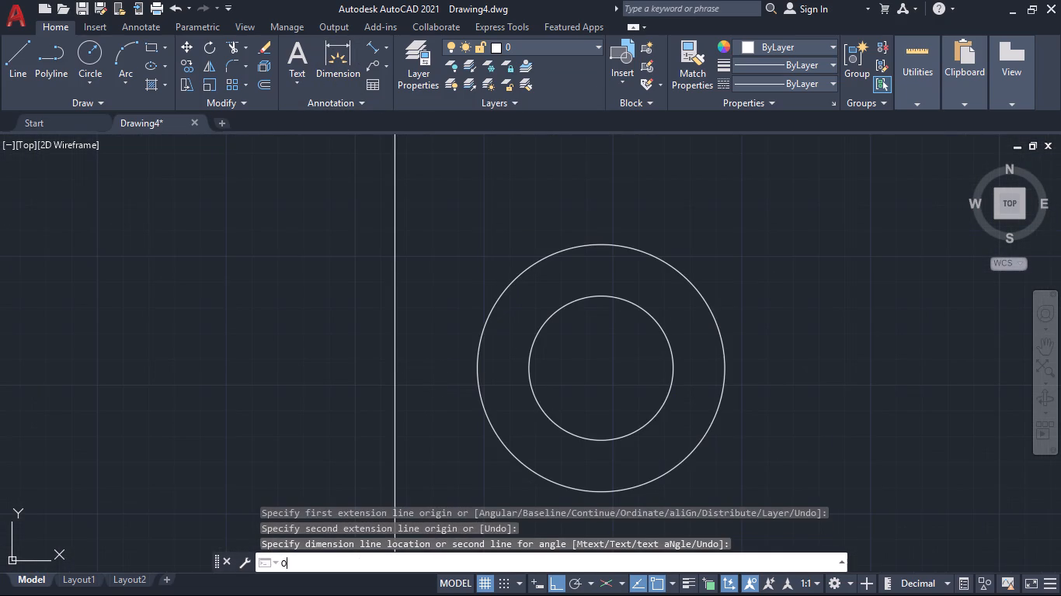
{"action": "key", "text": "8"}
{"action": "key", "text": "Return"}
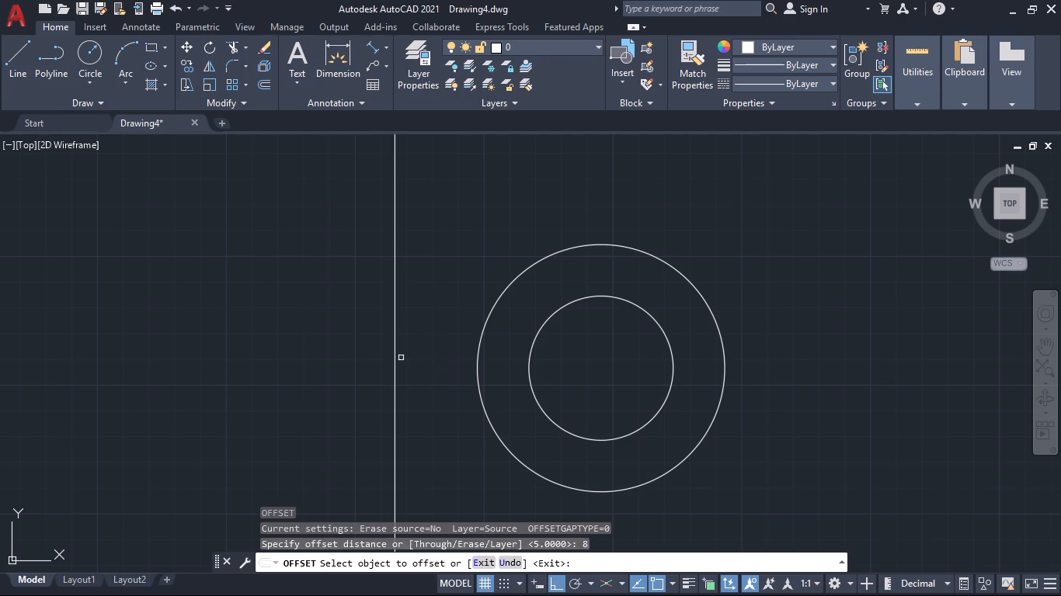
{"action": "left_click", "coordinate": [396, 358]}
{"action": "left_click", "coordinate": [441, 355]}
{"action": "scroll", "coordinate": [487, 378], "scroll_direction": "down", "scroll_amount": 4}
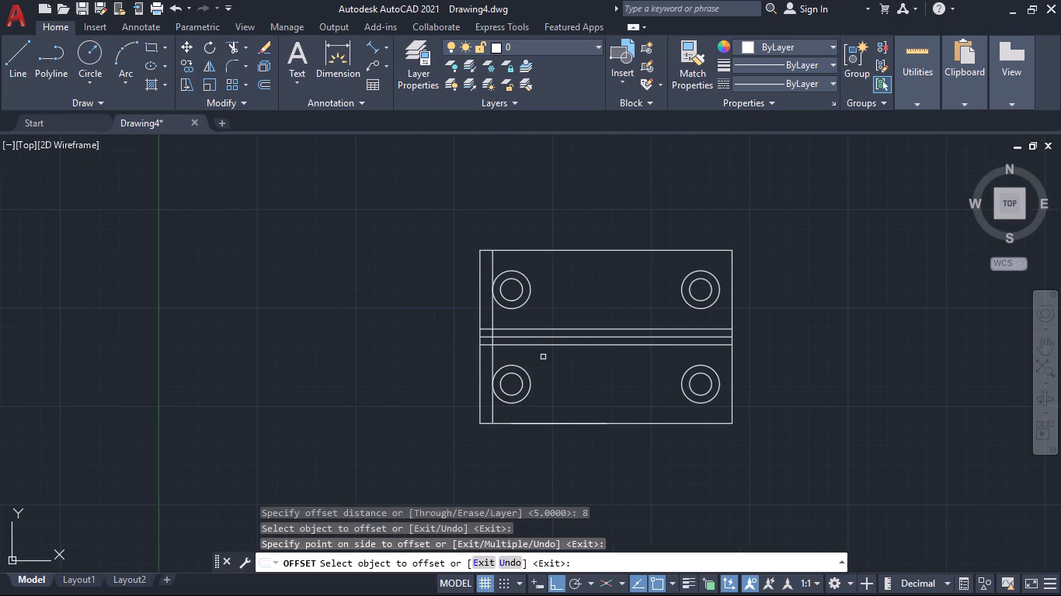
{"action": "middle_click_drag", "start_coordinate": [544, 356], "coordinate": [546, 379]}
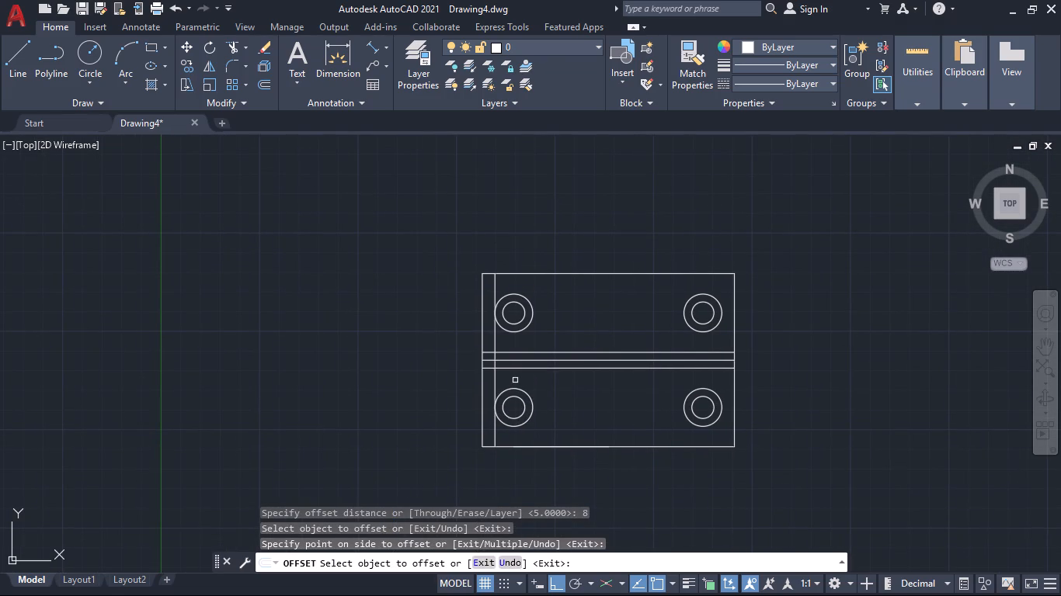
{"action": "scroll", "coordinate": [489, 378], "scroll_direction": "up", "scroll_amount": 1}
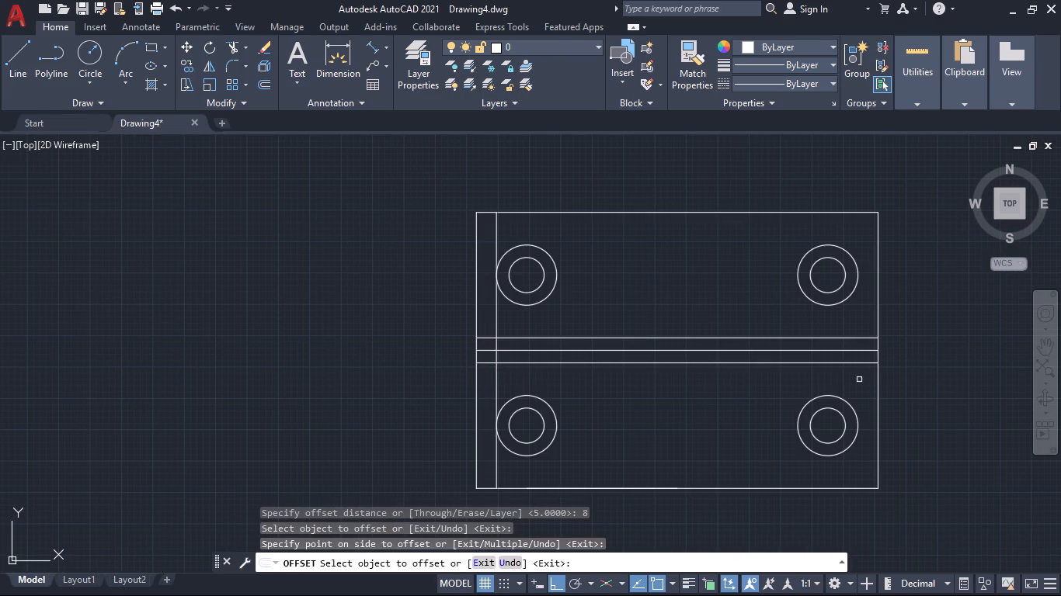
{"action": "left_click", "coordinate": [878, 381]}
{"action": "left_click", "coordinate": [839, 385]}
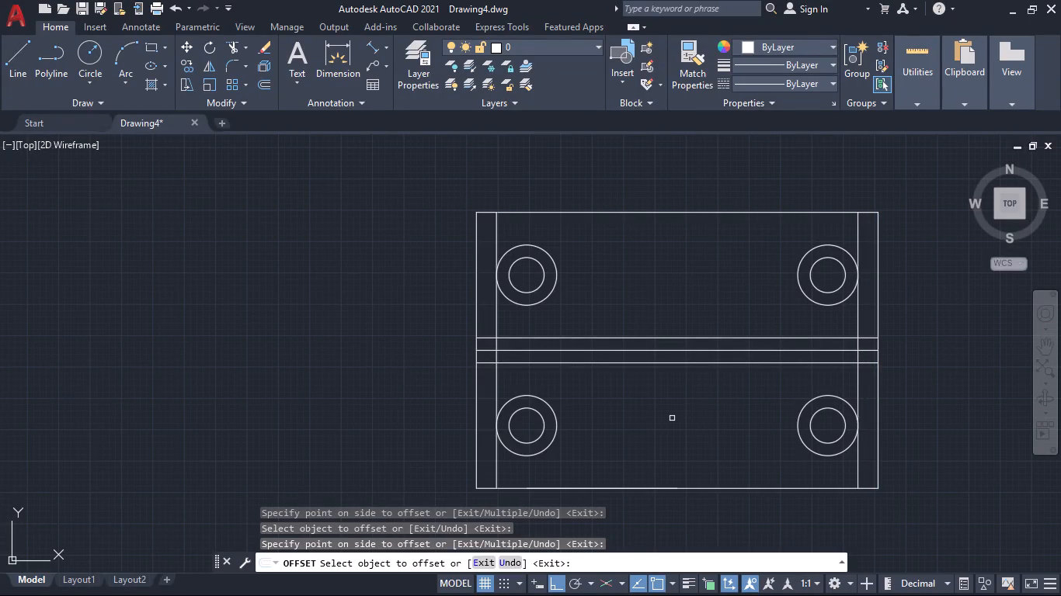
{"action": "type", "text": "TR"}
{"action": "key", "text": "Escape"}
{"action": "key", "text": "Escape"}
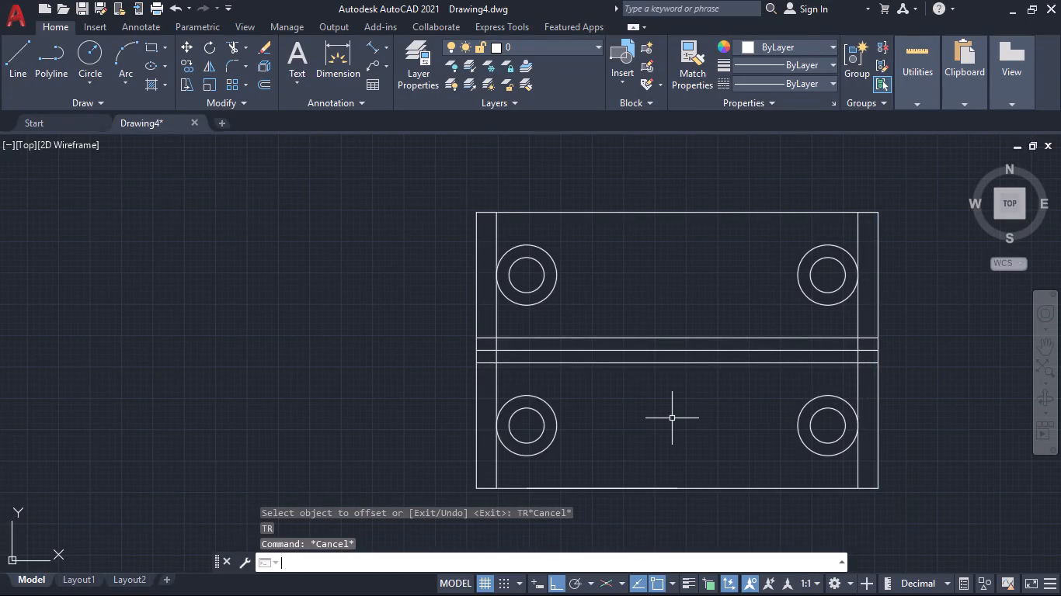
Trim both vertical offset lines above and below the three horizontal lines, keeping only the short segments between them.
{"action": "type", "text": "TR"}
{"action": "key", "text": "Return"}
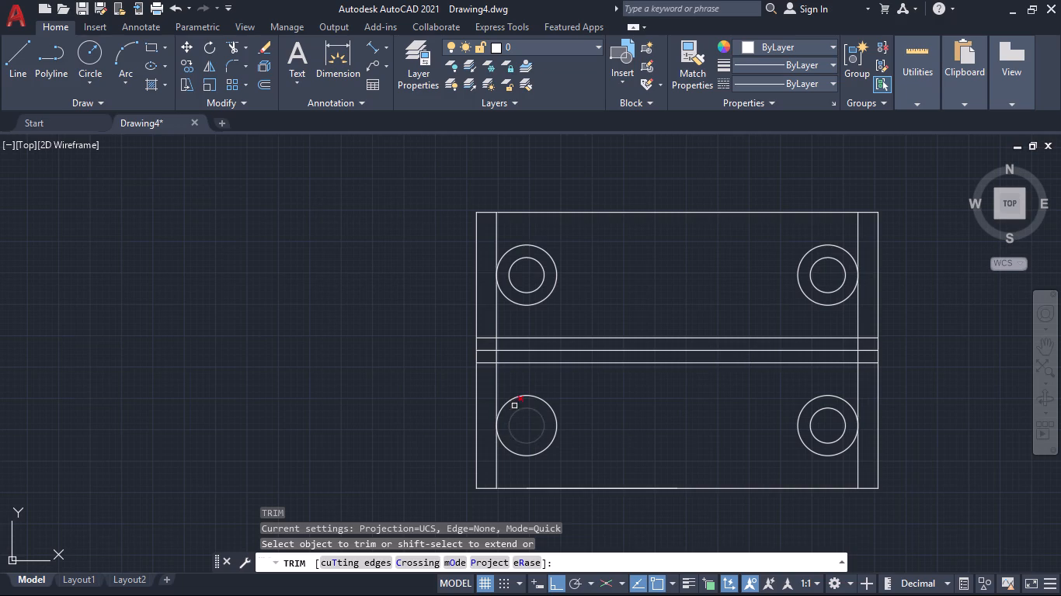
{"action": "left_click", "coordinate": [494, 394]}
{"action": "left_click", "coordinate": [511, 384]}
{"action": "left_click", "coordinate": [492, 457]}
{"action": "left_click", "coordinate": [509, 467]}
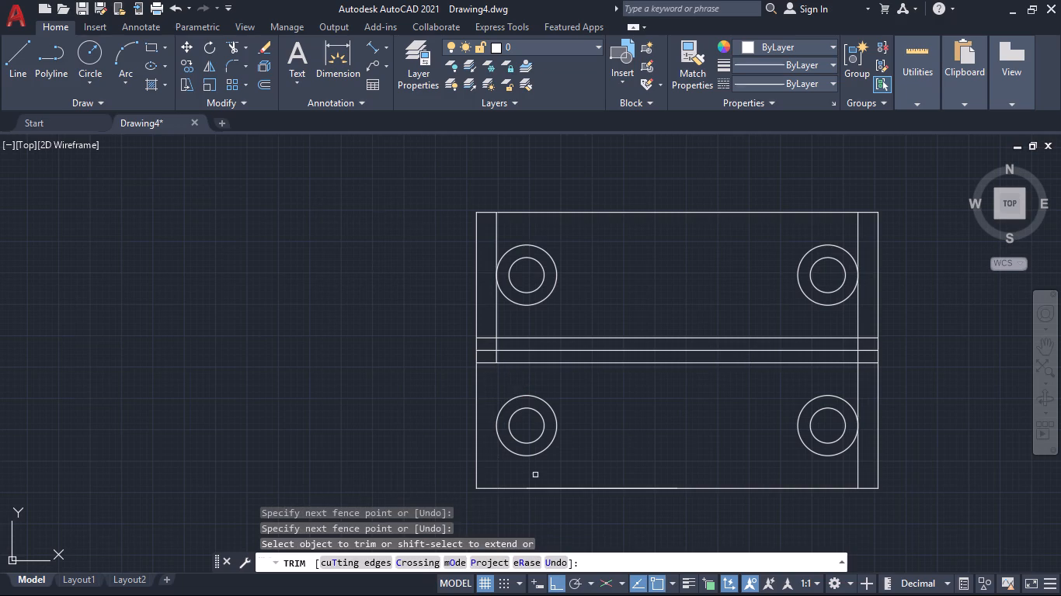
{"action": "left_click", "coordinate": [852, 466]}
{"action": "left_click", "coordinate": [864, 456]}
{"action": "left_click", "coordinate": [859, 400]}
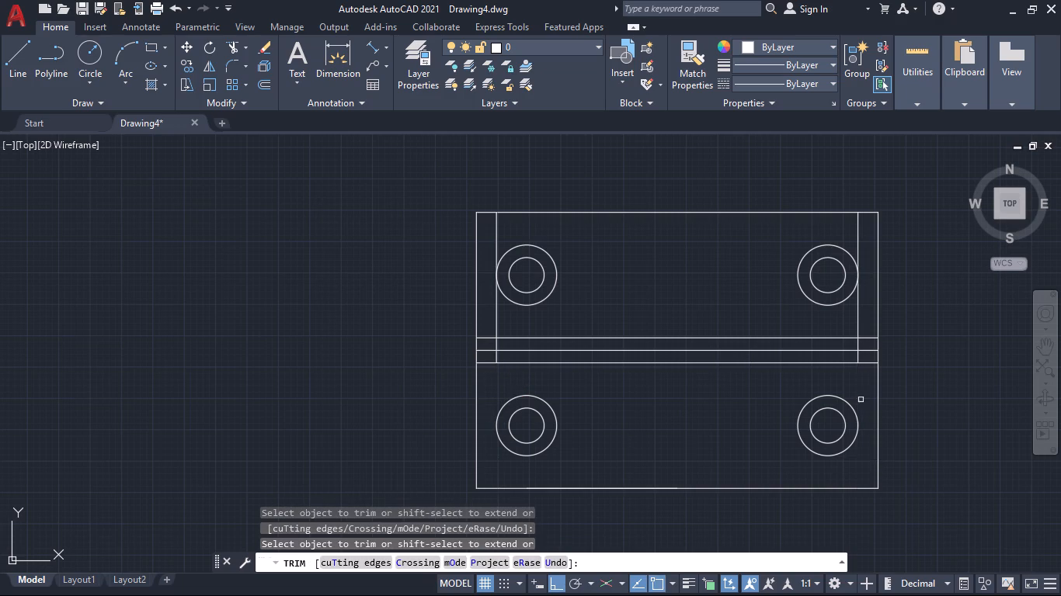
{"action": "left_click", "coordinate": [861, 318]}
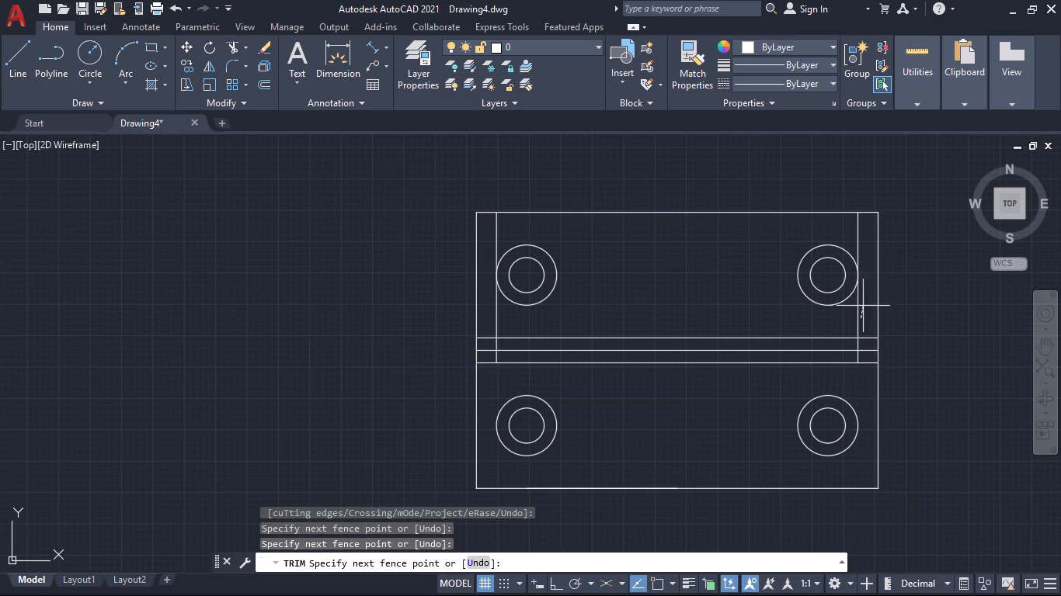
{"action": "left_click", "coordinate": [844, 309]}
{"action": "left_click", "coordinate": [857, 251]}
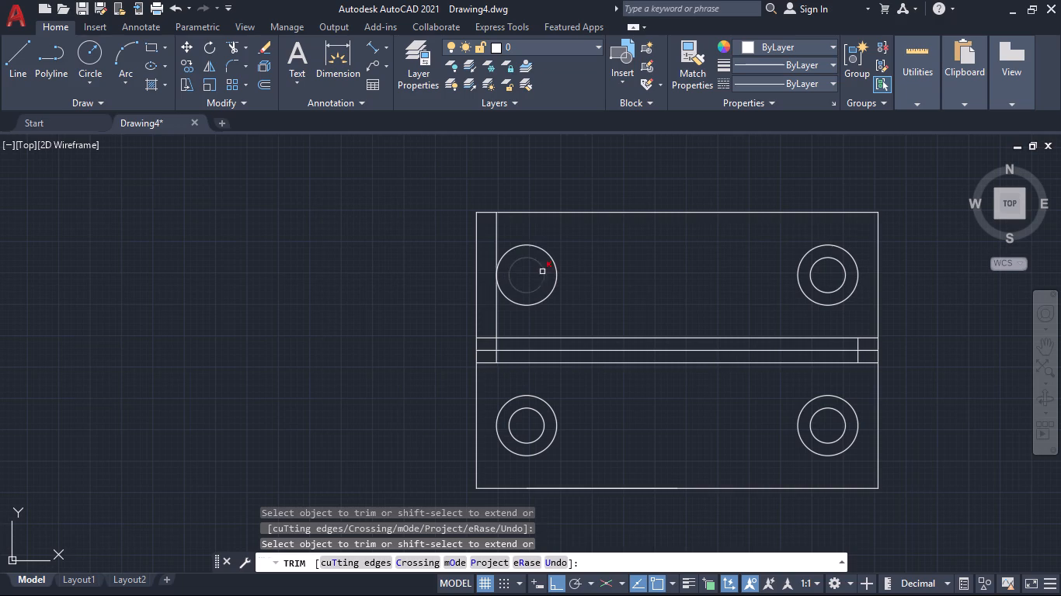
{"action": "left_click", "coordinate": [497, 309]}
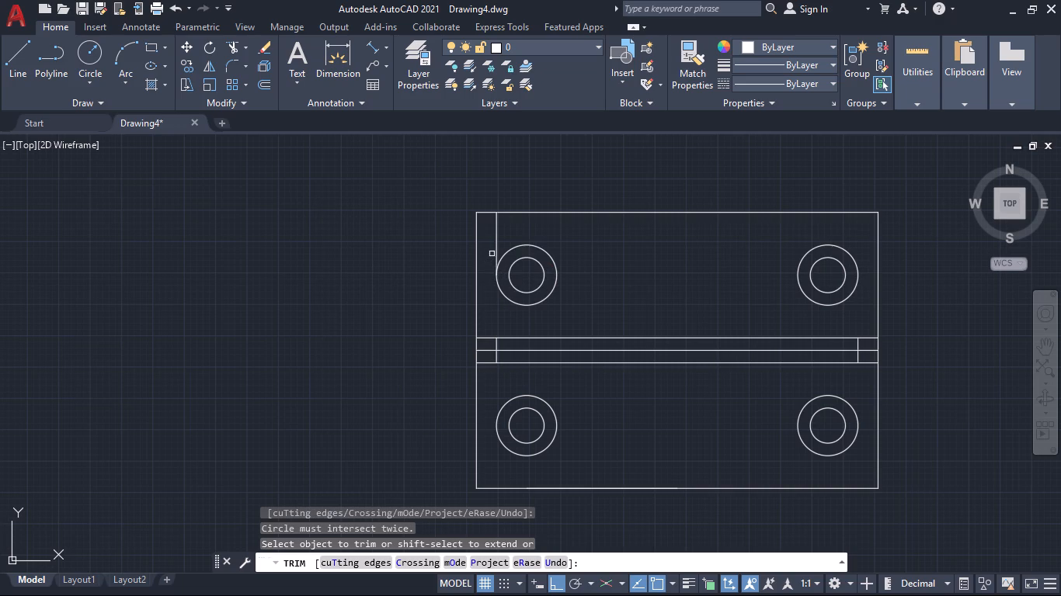
{"action": "left_click", "coordinate": [498, 245]}
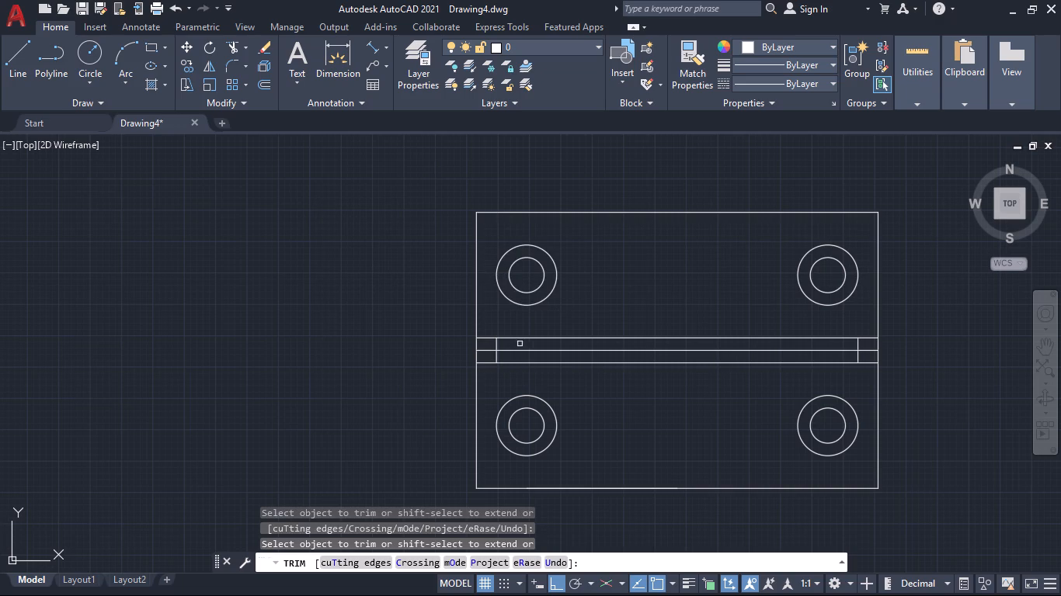
Trim both ends of the three horizontal lines where they extend beyond the short vertical segments.
{"action": "left_click", "coordinate": [491, 324]}
{"action": "left_click", "coordinate": [489, 369]}
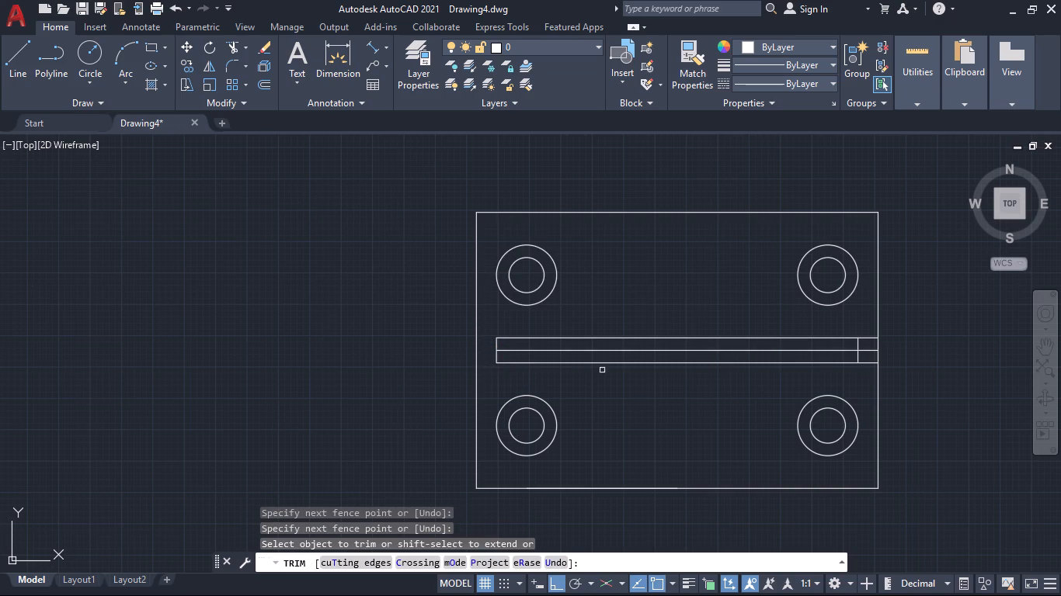
{"action": "left_click", "coordinate": [863, 327]}
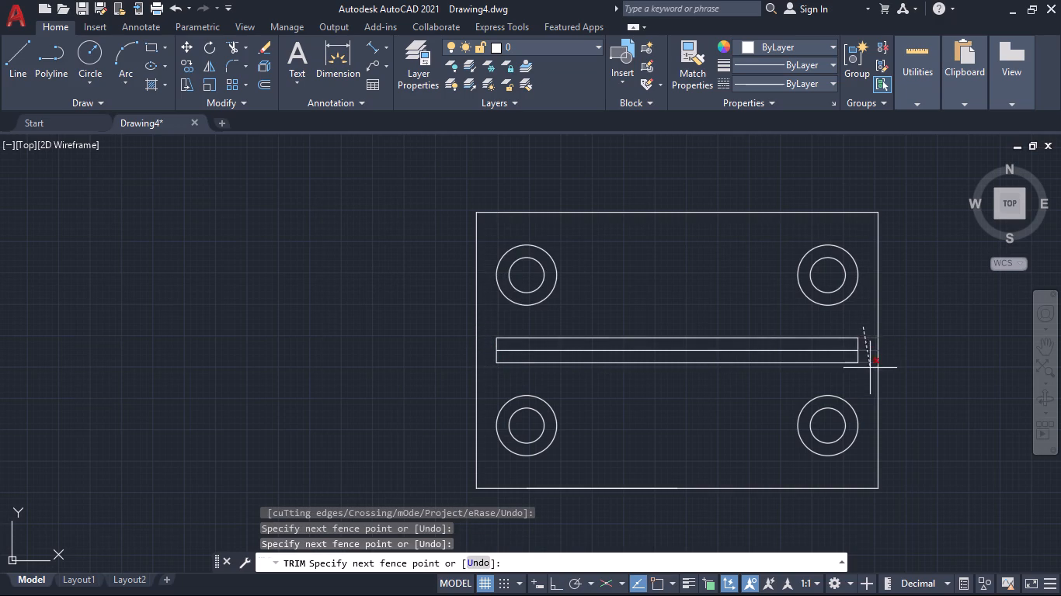
{"action": "left_click", "coordinate": [870, 371]}
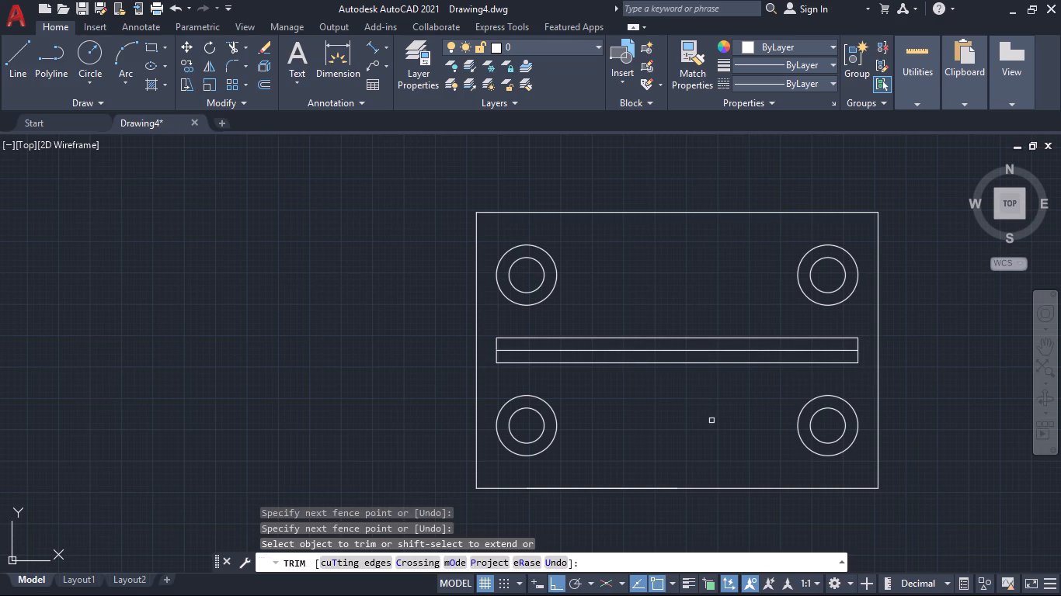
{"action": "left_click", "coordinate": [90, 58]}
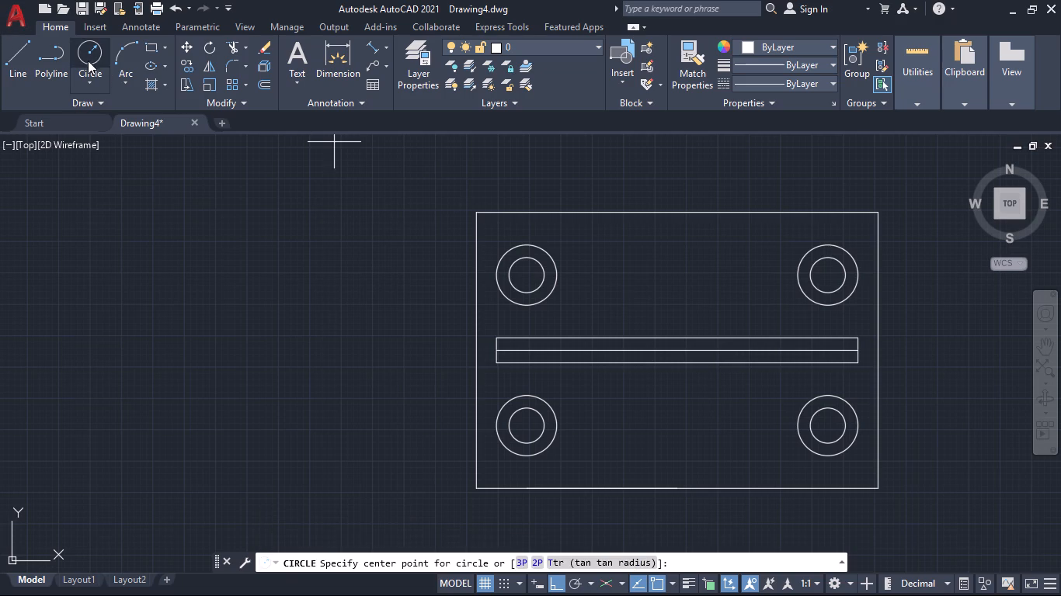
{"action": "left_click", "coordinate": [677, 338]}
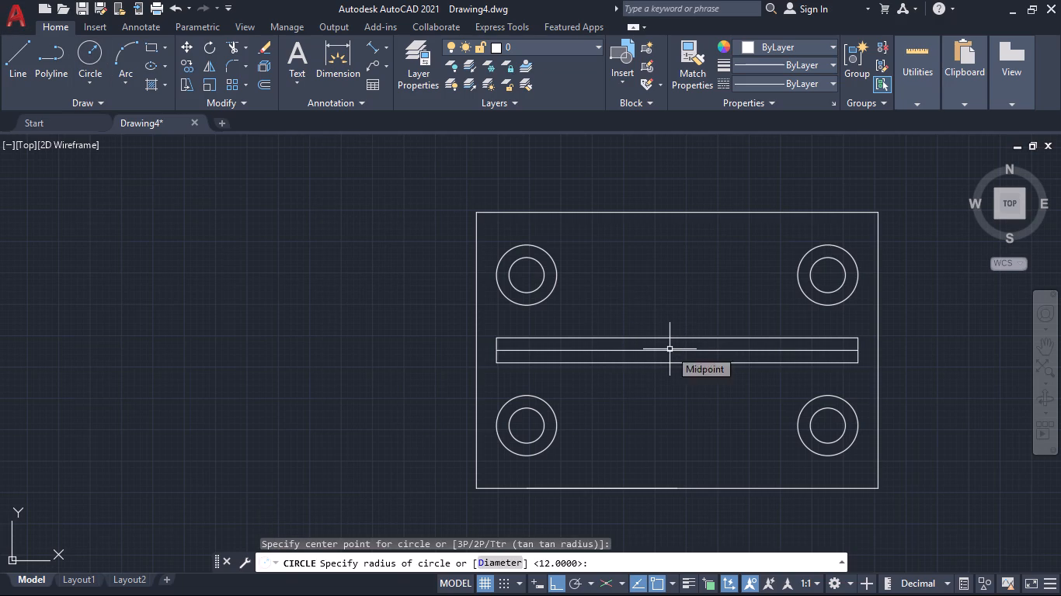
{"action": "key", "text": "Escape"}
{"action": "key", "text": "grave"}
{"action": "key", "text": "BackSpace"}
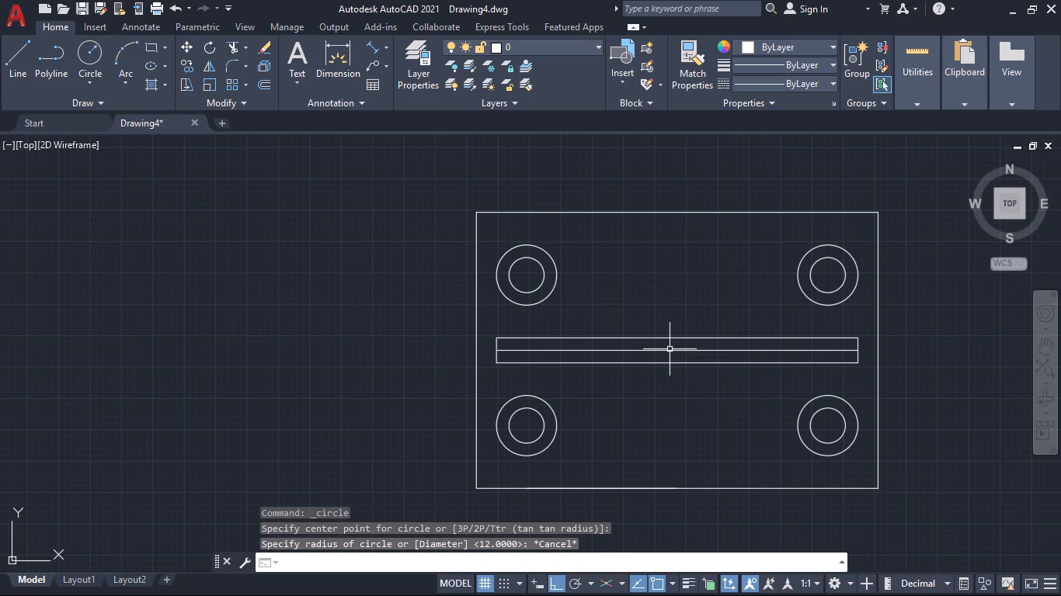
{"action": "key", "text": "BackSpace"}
Draw a circle of radius 25 centred on the midpoint of the middle horizontal line.
{"action": "key", "text": "space"}
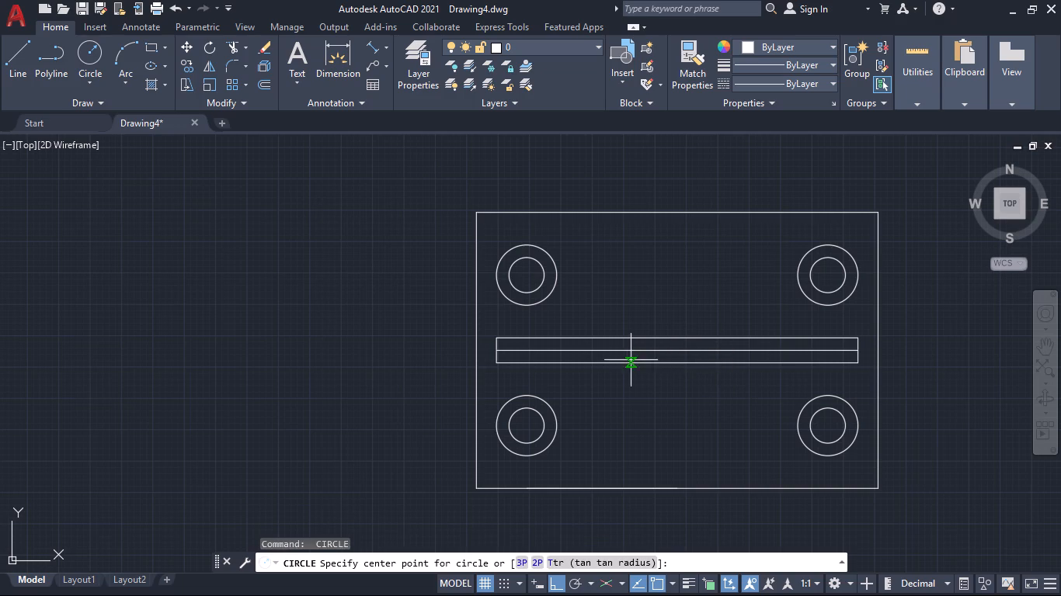
{"action": "left_click", "coordinate": [678, 350]}
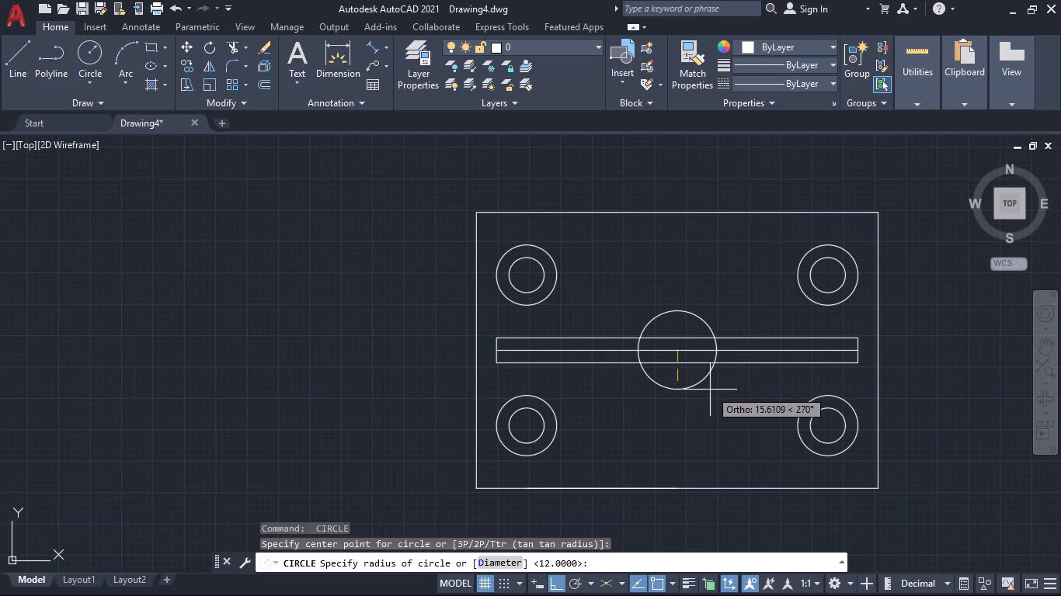
{"action": "type", "text": "25"}
{"action": "key", "text": "Return"}
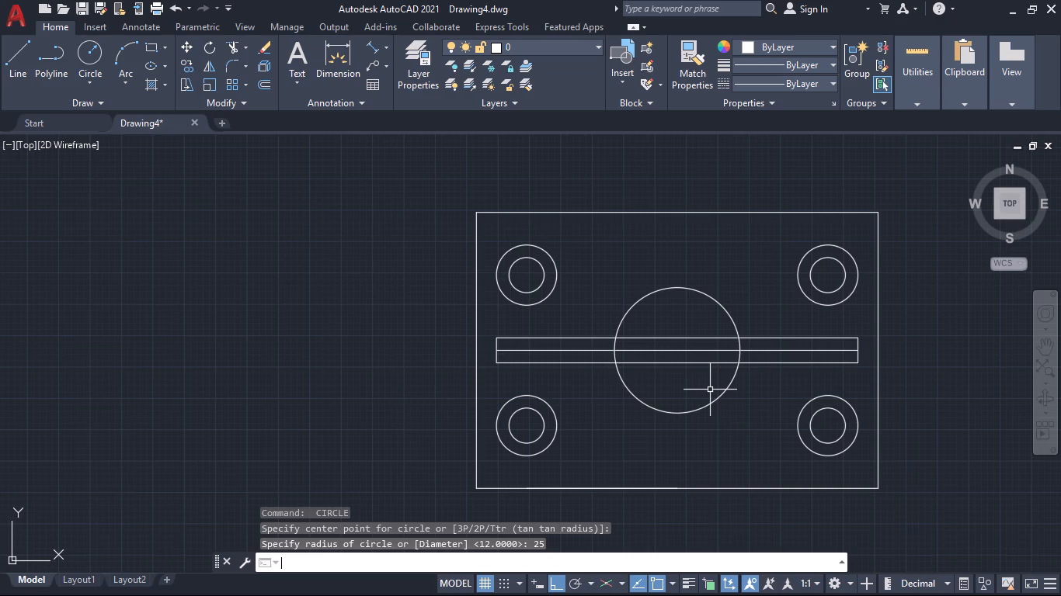
Draw a second circle inside the large central circle, centred on the middle horizontal line's midpoint.
{"action": "left_click", "coordinate": [92, 51]}
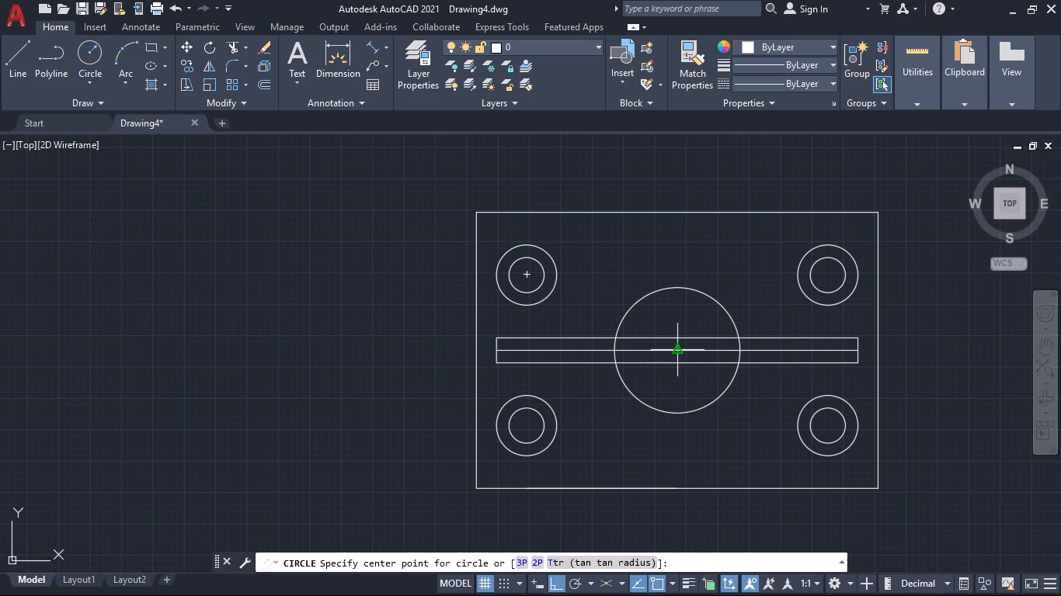
{"action": "left_click", "coordinate": [680, 352]}
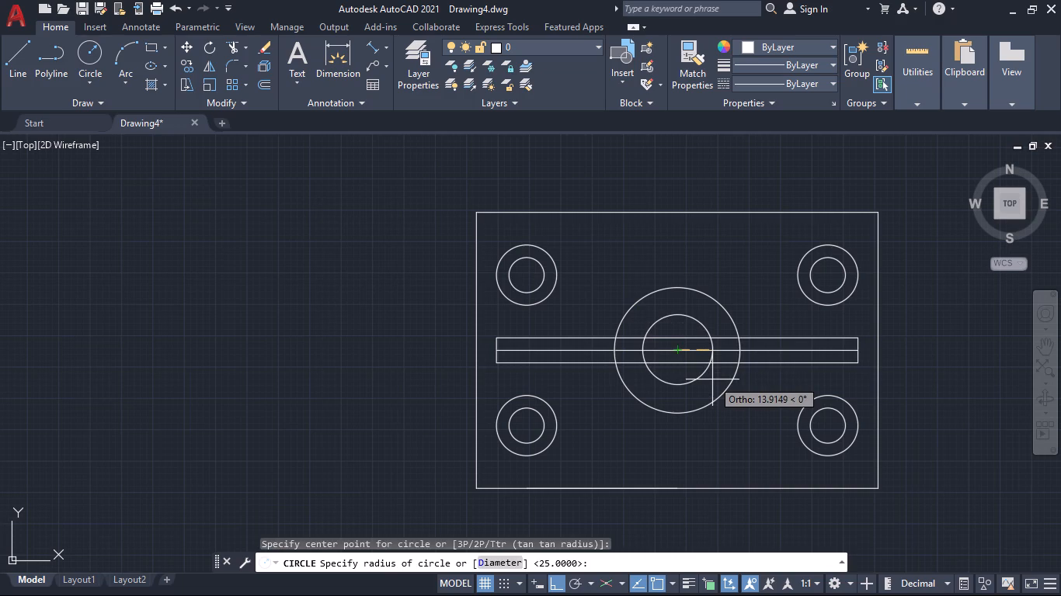
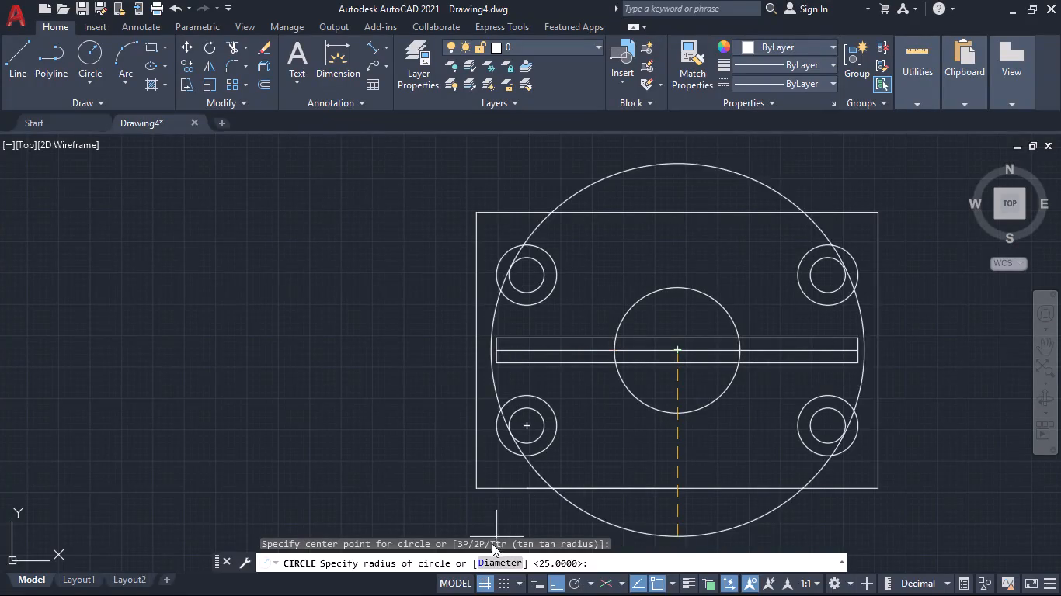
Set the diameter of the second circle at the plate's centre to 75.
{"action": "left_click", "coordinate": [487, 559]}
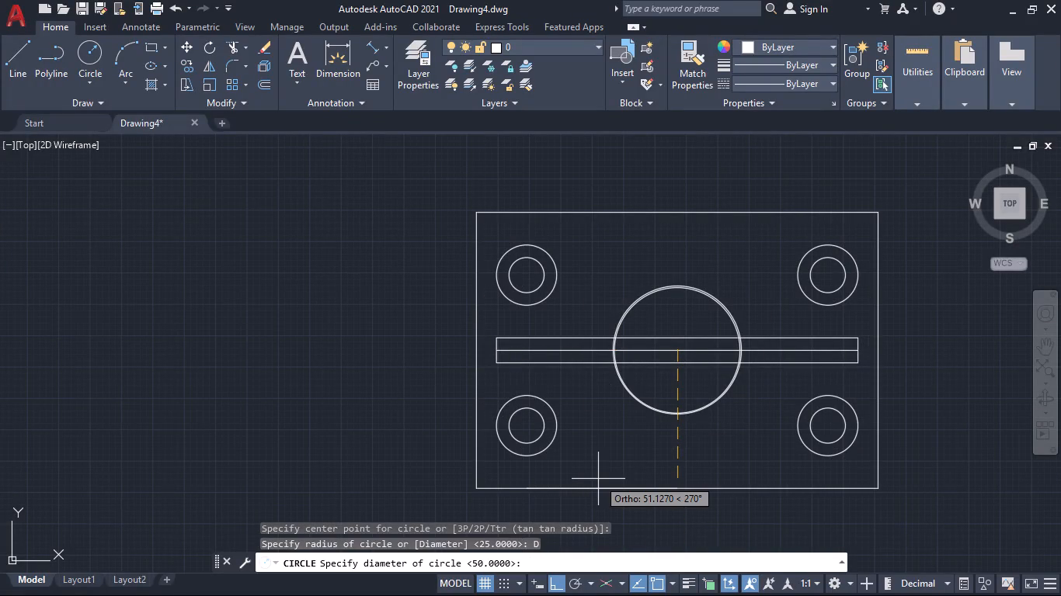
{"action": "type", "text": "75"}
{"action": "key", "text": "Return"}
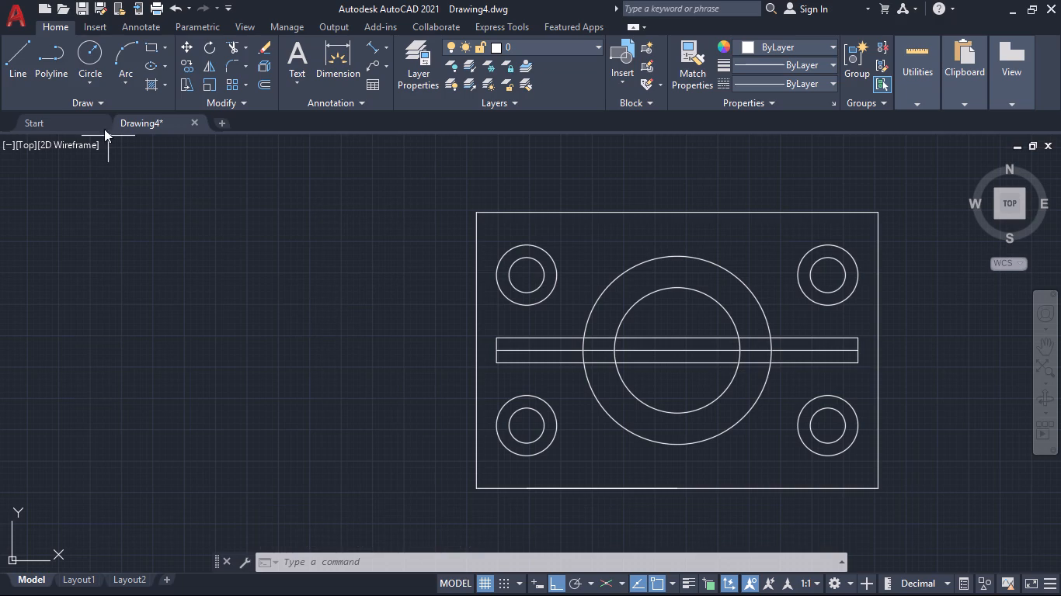
Draw a circle of radius 20 centred on the midpoint of the middle horizontal line.
{"action": "left_click", "coordinate": [85, 58]}
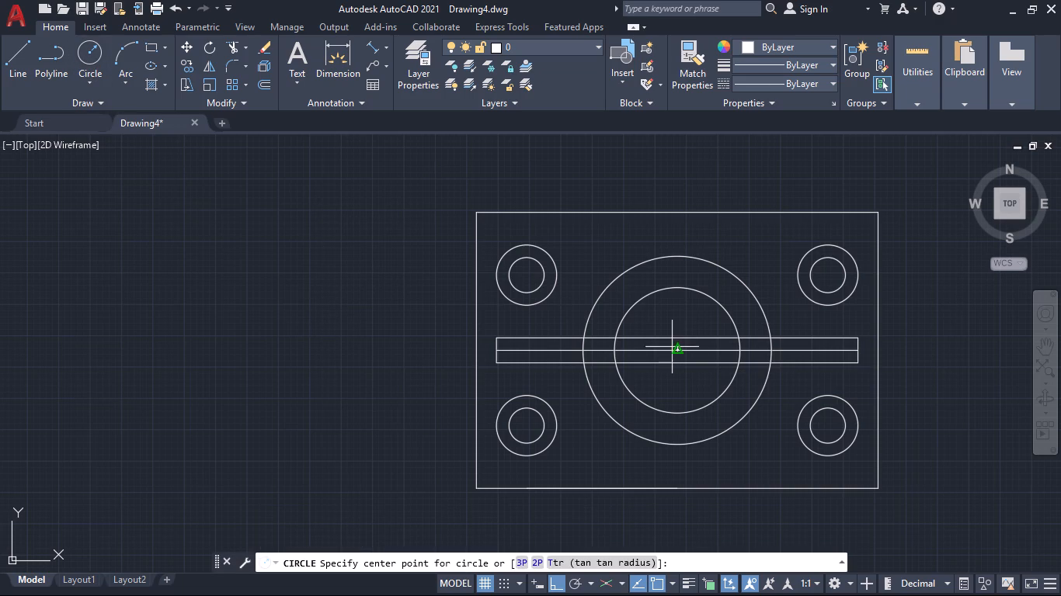
{"action": "left_click", "coordinate": [676, 349]}
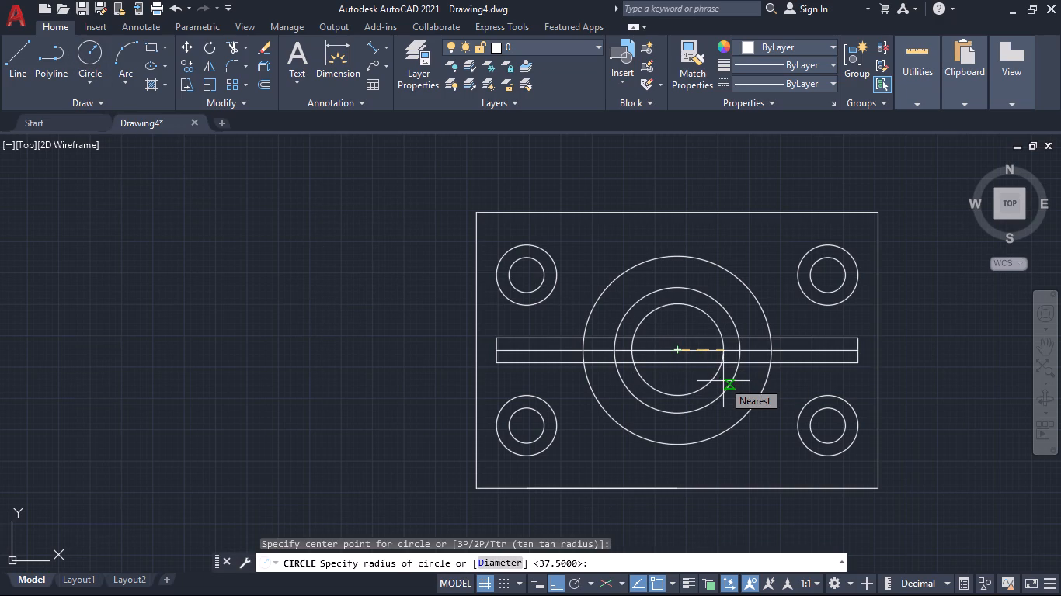
{"action": "type", "text": "20"}
{"action": "key", "text": "Return"}
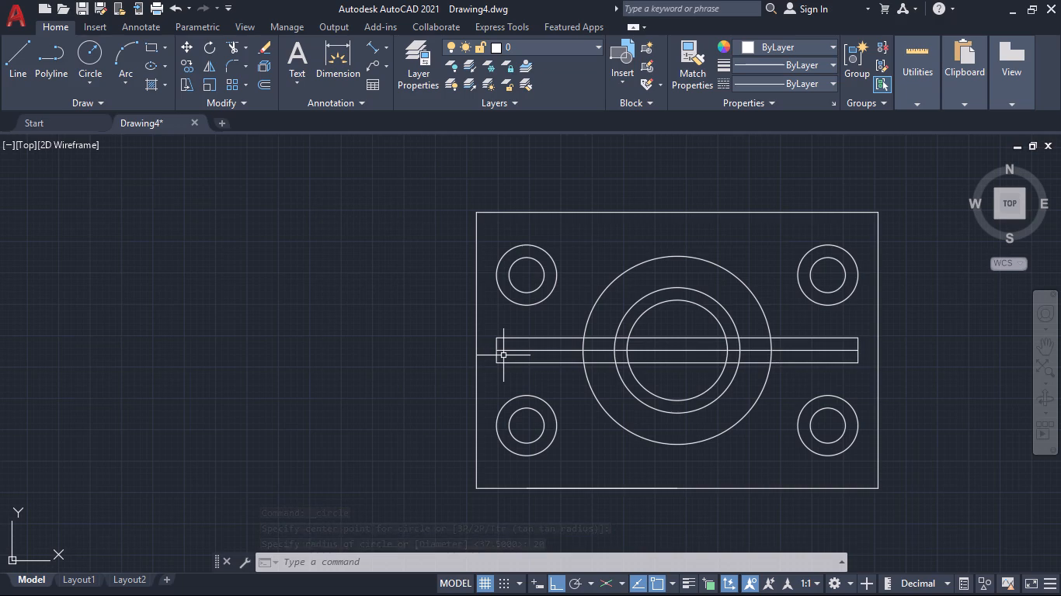
Draw another concentric central circle with a radius of about 31, between the two outermost central circles.
{"action": "left_click", "coordinate": [89, 52]}
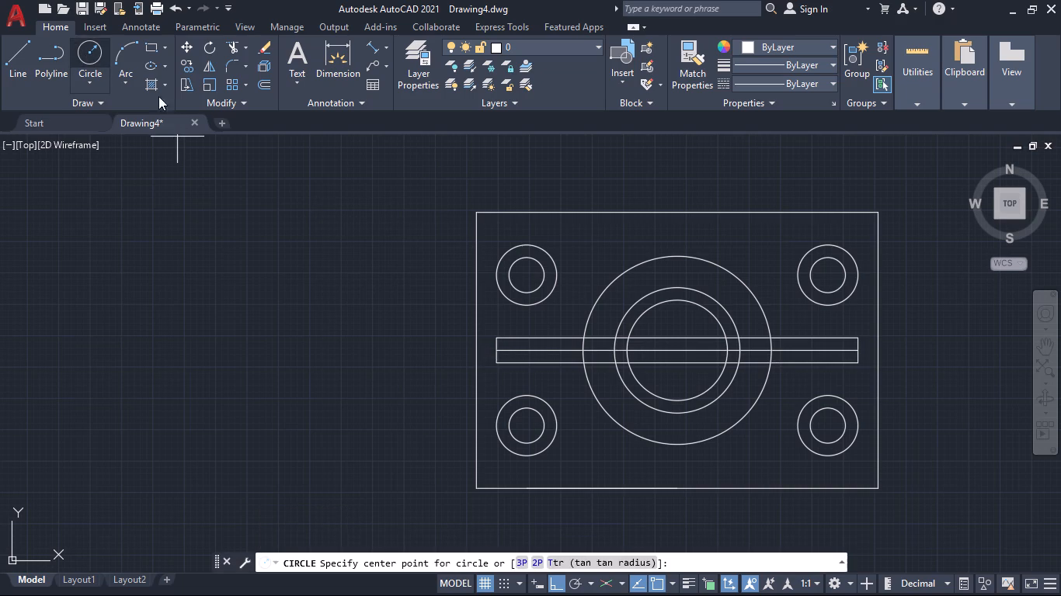
{"action": "left_click", "coordinate": [679, 352]}
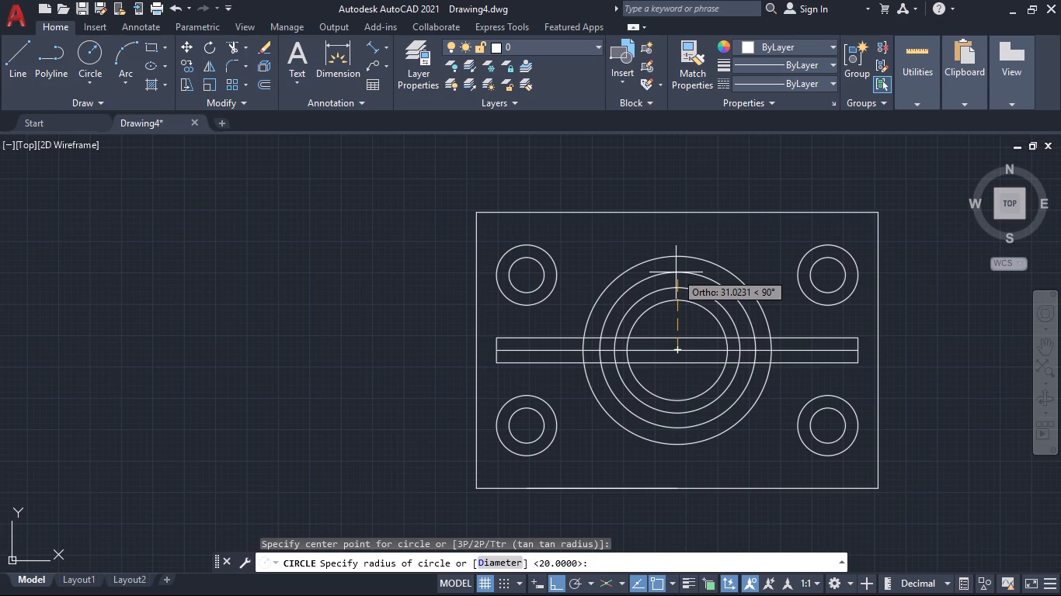
{"action": "left_click", "coordinate": [676, 272]}
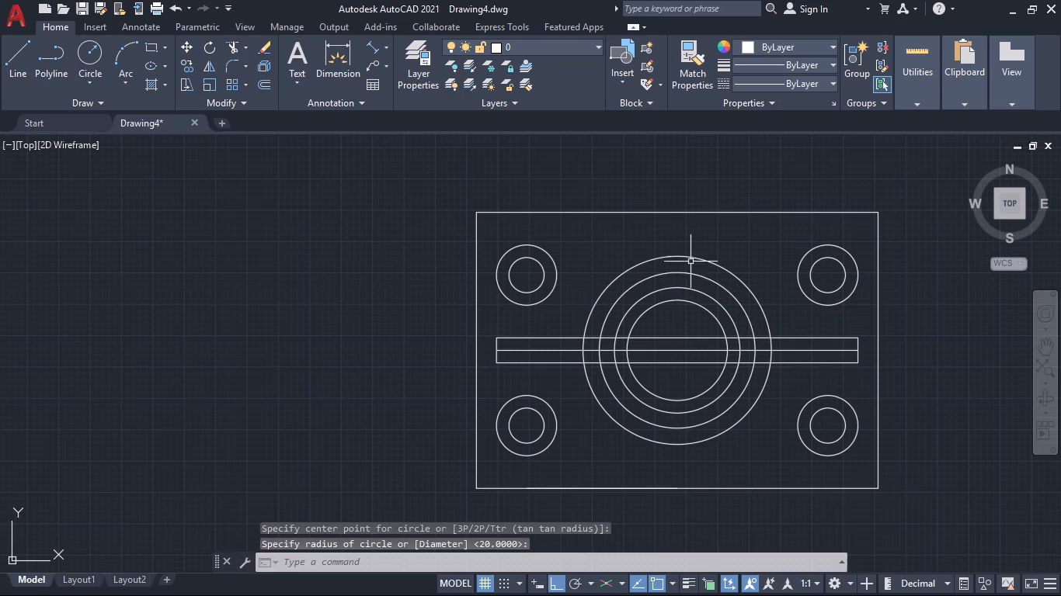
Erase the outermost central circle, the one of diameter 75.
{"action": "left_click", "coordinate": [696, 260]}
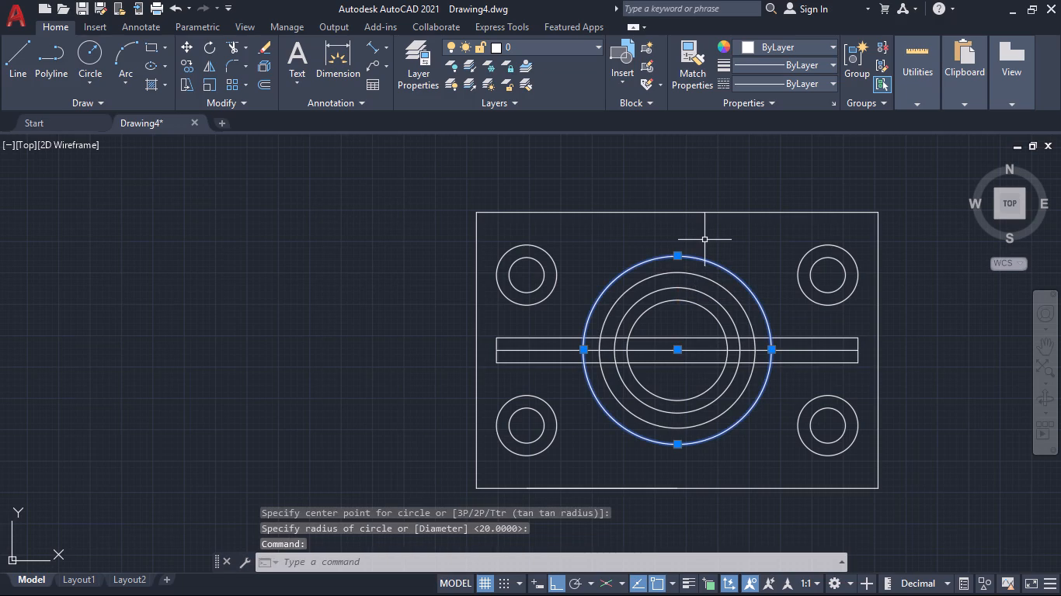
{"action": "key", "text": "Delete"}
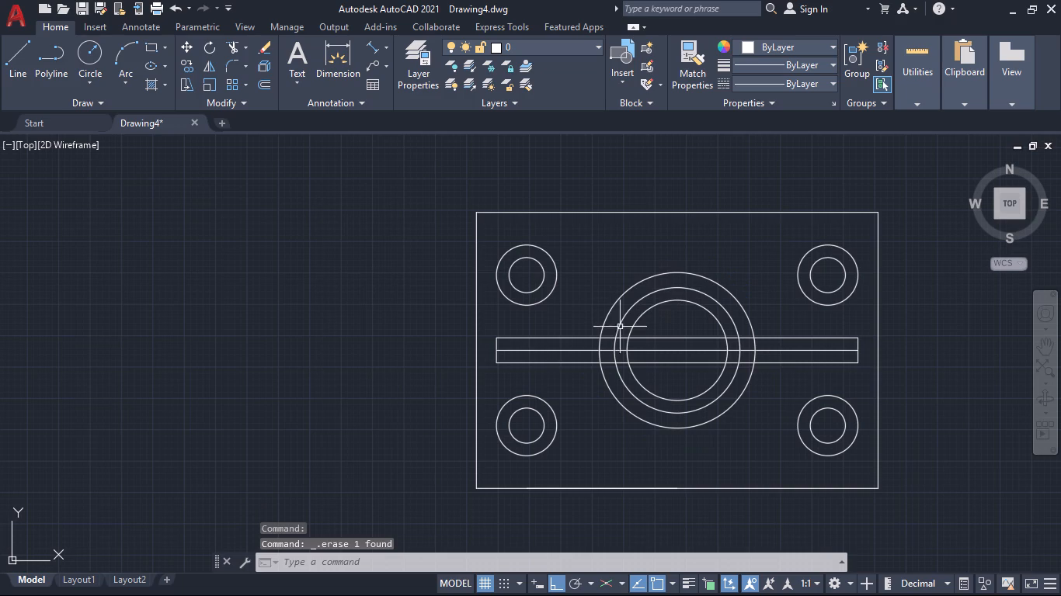
Trim the three horizontal bar lines between the outer and middle central circles on both sides.
{"action": "type", "text": "TR"}
{"action": "key", "text": "Return"}
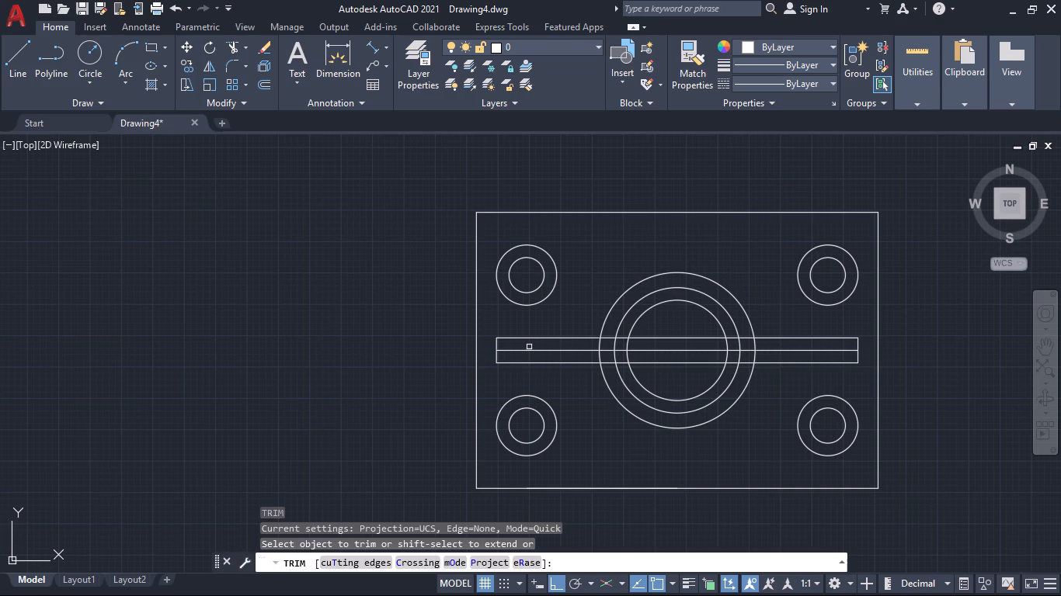
{"action": "scroll", "coordinate": [663, 305], "scroll_direction": "up", "scroll_amount": 2}
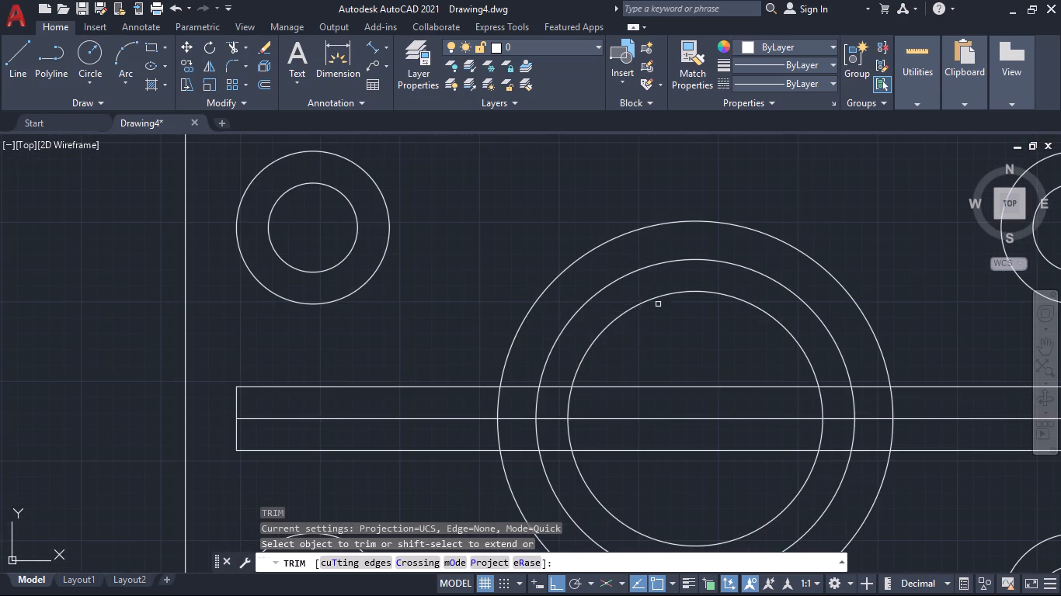
{"action": "left_click", "coordinate": [544, 310]}
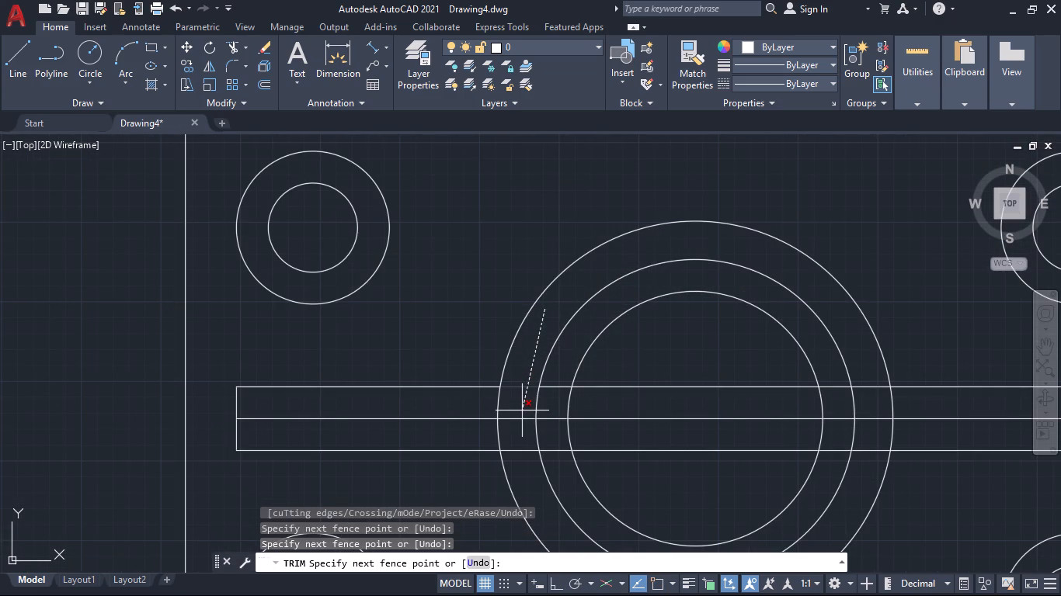
{"action": "left_click", "coordinate": [521, 467]}
{"action": "left_click", "coordinate": [871, 356]}
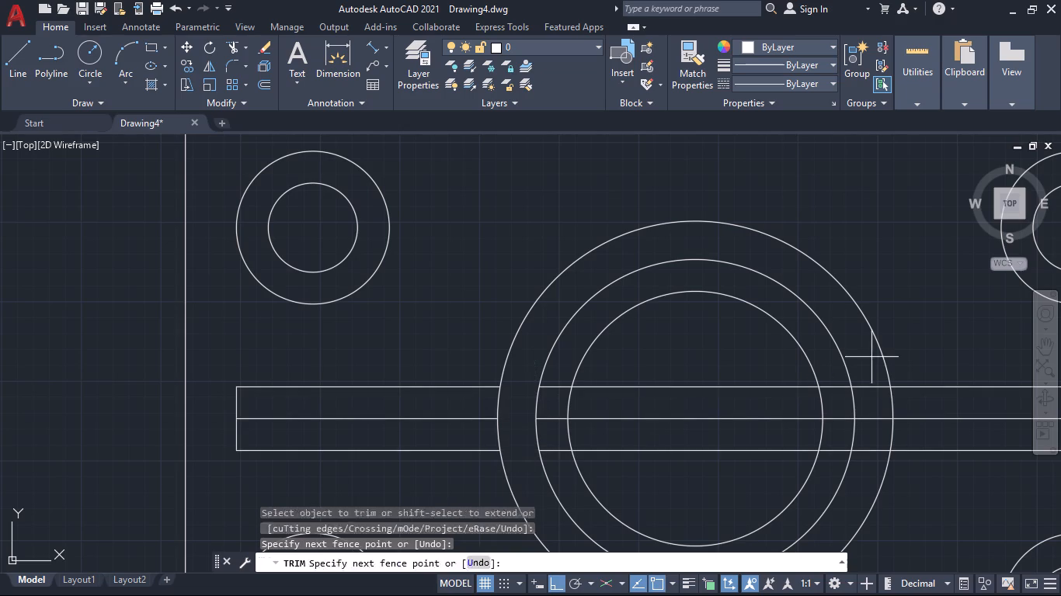
{"action": "left_click", "coordinate": [867, 458]}
Trim away all remaining segments of the three horizontal bar lines inside the middle central circle.
{"action": "scroll", "coordinate": [805, 455], "scroll_direction": "down", "scroll_amount": 1}
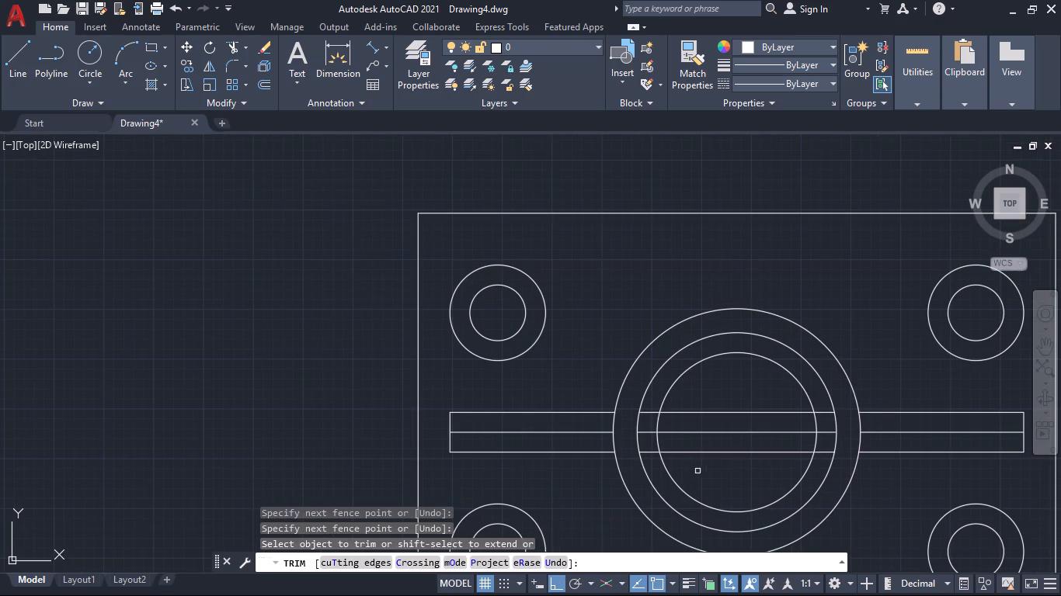
{"action": "middle_click_drag", "start_coordinate": [697, 470], "coordinate": [665, 421]}
{"action": "scroll", "coordinate": [593, 386], "scroll_direction": "up", "scroll_amount": 2}
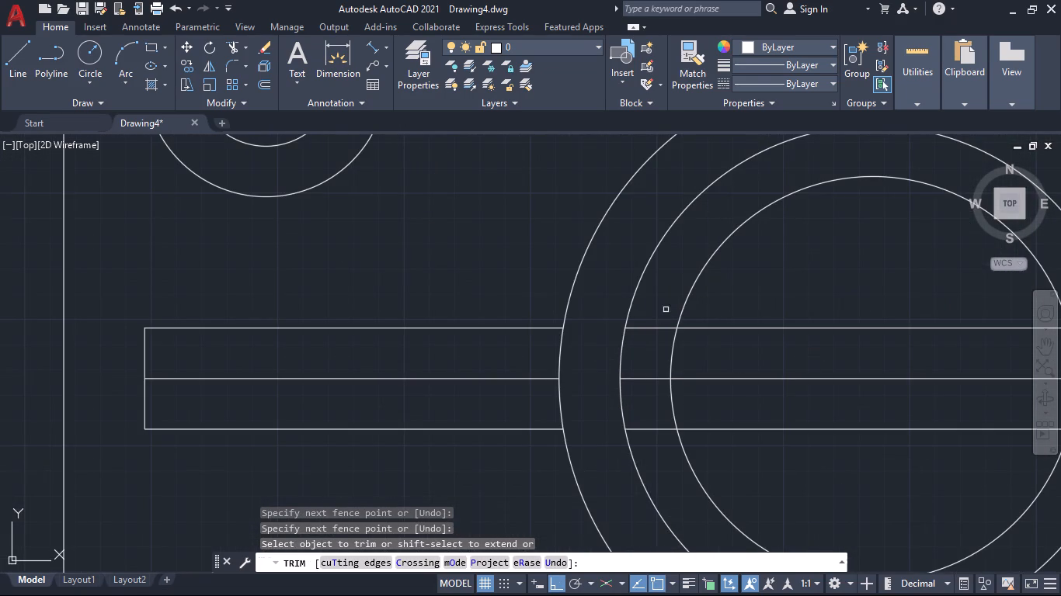
{"action": "left_click", "coordinate": [667, 303]}
{"action": "left_click", "coordinate": [644, 440]}
{"action": "middle_click_drag", "start_coordinate": [813, 461], "coordinate": [761, 445]}
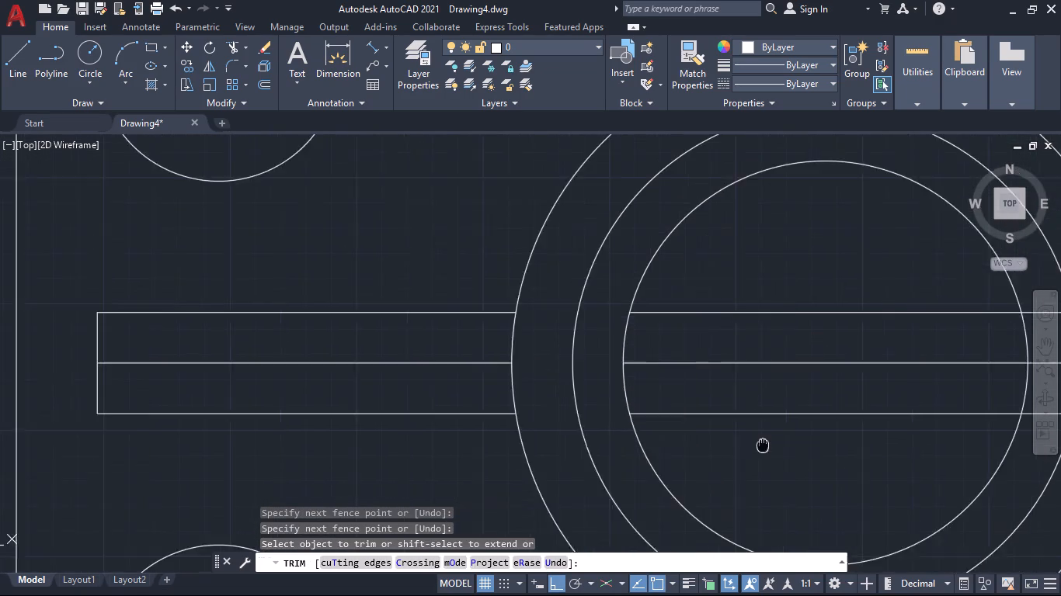
{"action": "middle_click_drag", "start_coordinate": [761, 445], "coordinate": [718, 435]}
{"action": "left_click", "coordinate": [751, 267]}
{"action": "left_click", "coordinate": [768, 434]}
{"action": "scroll", "coordinate": [781, 418], "scroll_direction": "down", "scroll_amount": 3}
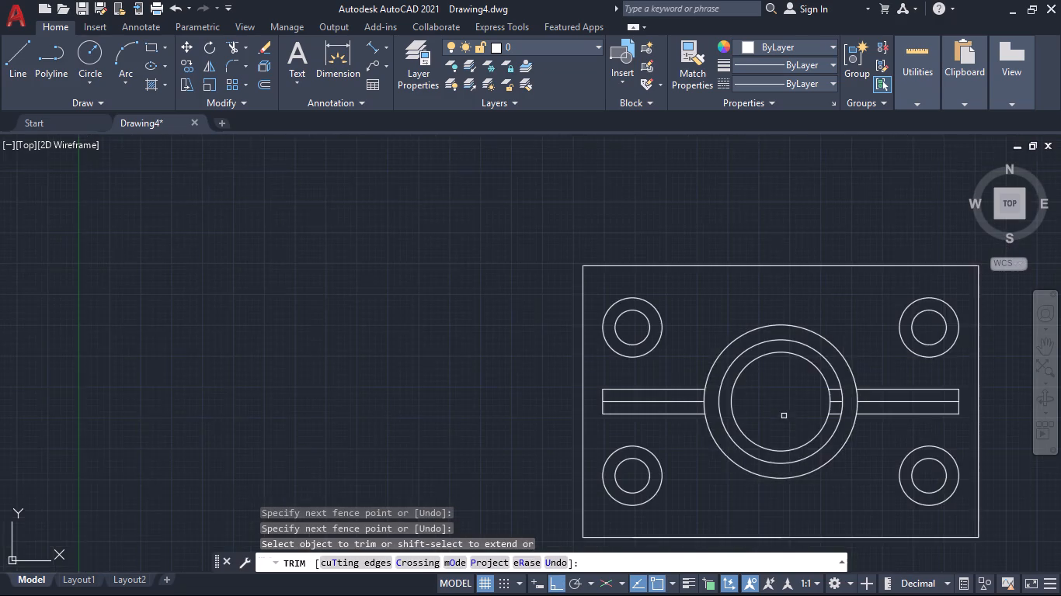
{"action": "middle_click_drag", "start_coordinate": [785, 408], "coordinate": [658, 390]}
{"action": "scroll", "coordinate": [727, 380], "scroll_direction": "up", "scroll_amount": 3}
{"action": "left_click", "coordinate": [642, 331]}
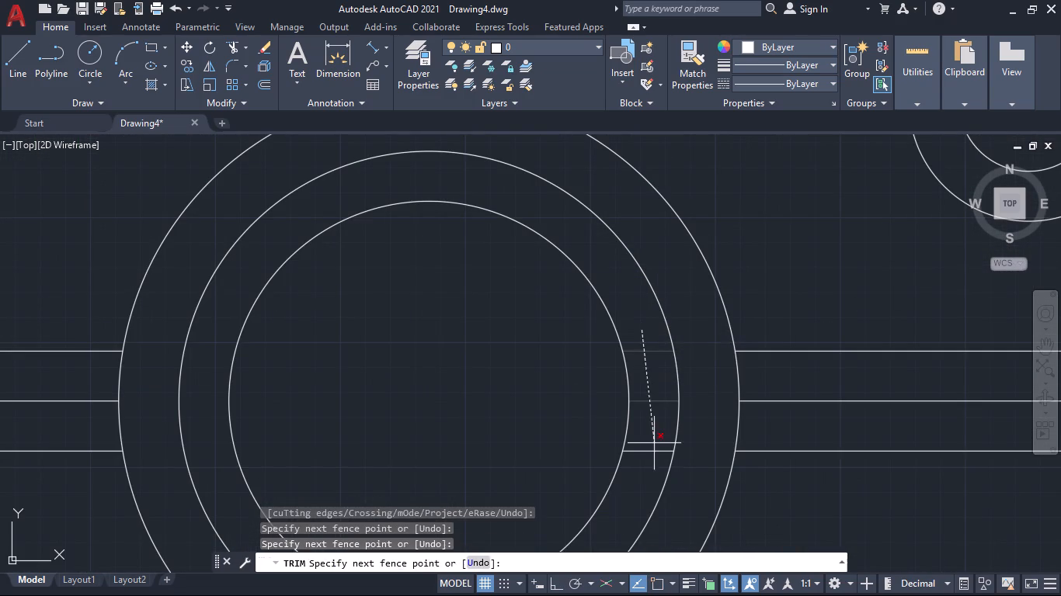
{"action": "left_click", "coordinate": [652, 465]}
Trim the middle horizontal line out of both bar halves, leaving two open rectangles beside the outer central circle.
{"action": "scroll", "coordinate": [509, 422], "scroll_direction": "down", "scroll_amount": 2}
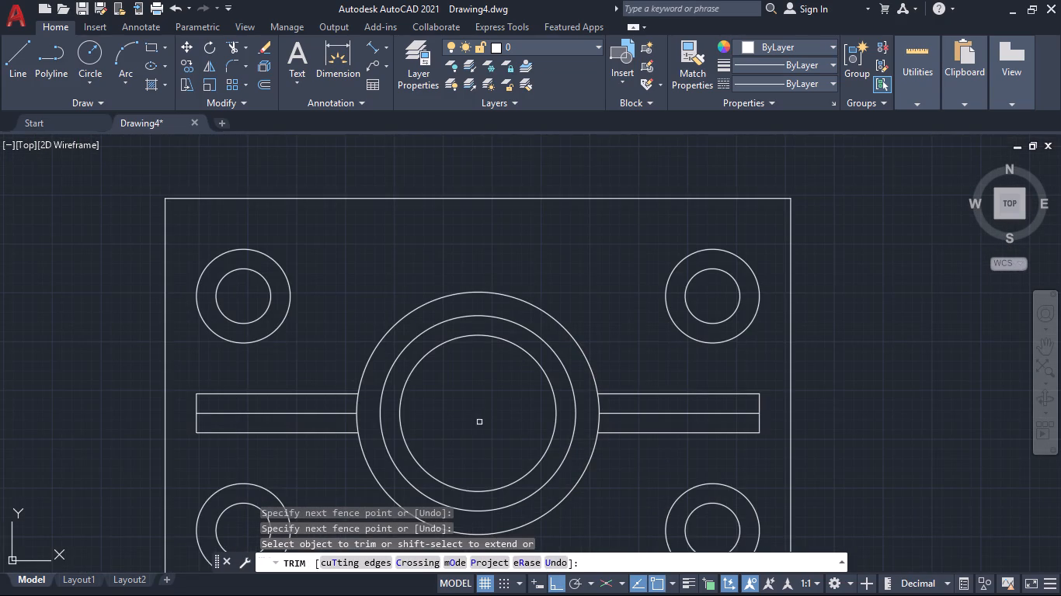
{"action": "middle_click_drag", "start_coordinate": [481, 417], "coordinate": [528, 386]}
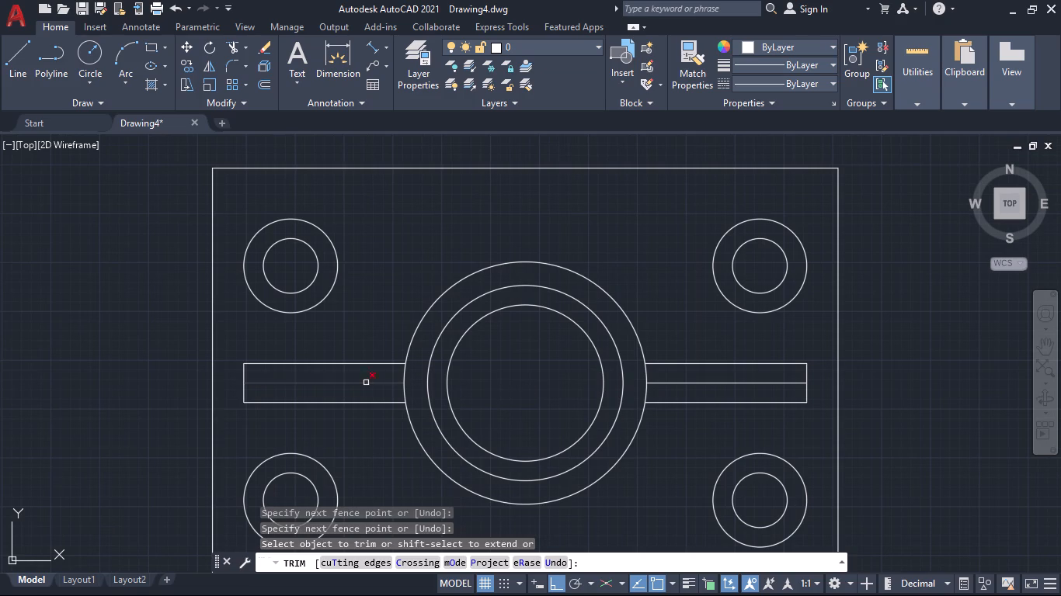
{"action": "left_click", "coordinate": [360, 378]}
{"action": "left_click", "coordinate": [365, 387]}
{"action": "left_click", "coordinate": [704, 390]}
{"action": "left_click", "coordinate": [703, 379]}
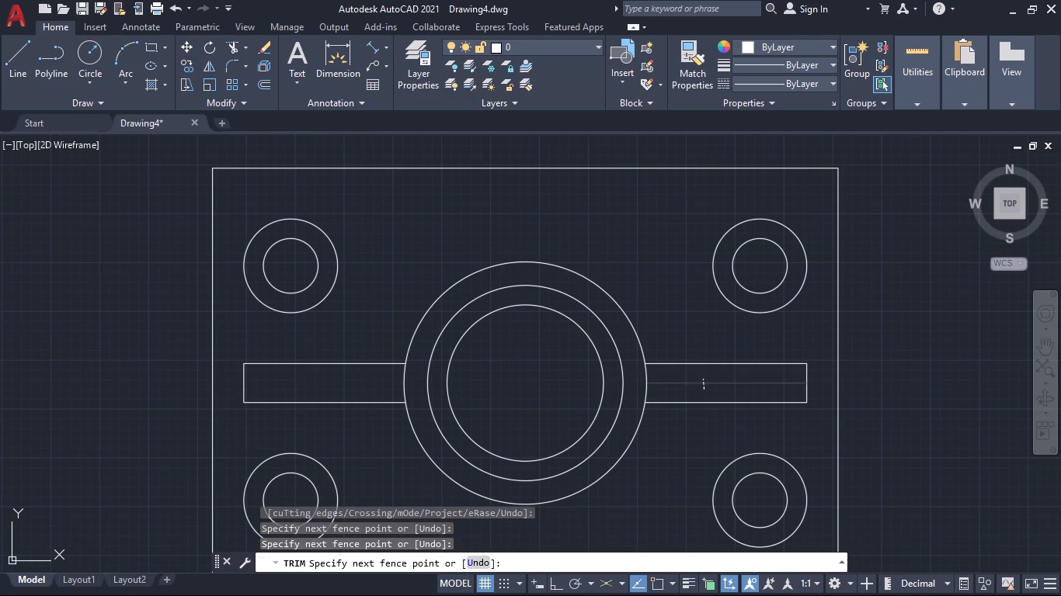
{"action": "scroll", "coordinate": [697, 382], "scroll_direction": "down", "scroll_amount": 2}
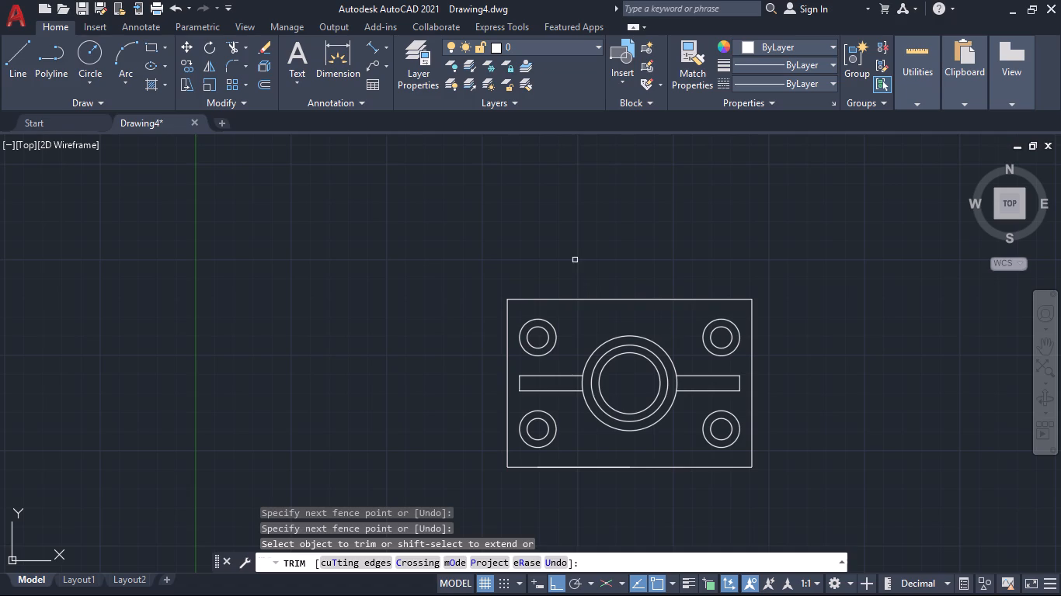
{"action": "key", "text": "Escape"}
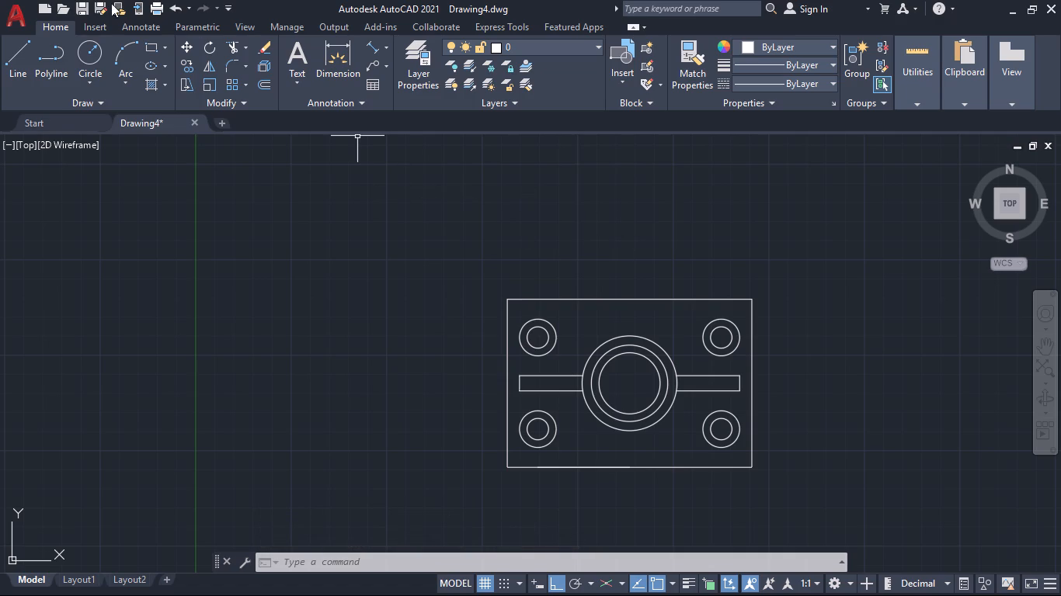
Add center marks to the outer circle of each corner pair and to the outermost central circle.
{"action": "type", "text": "CEN"}
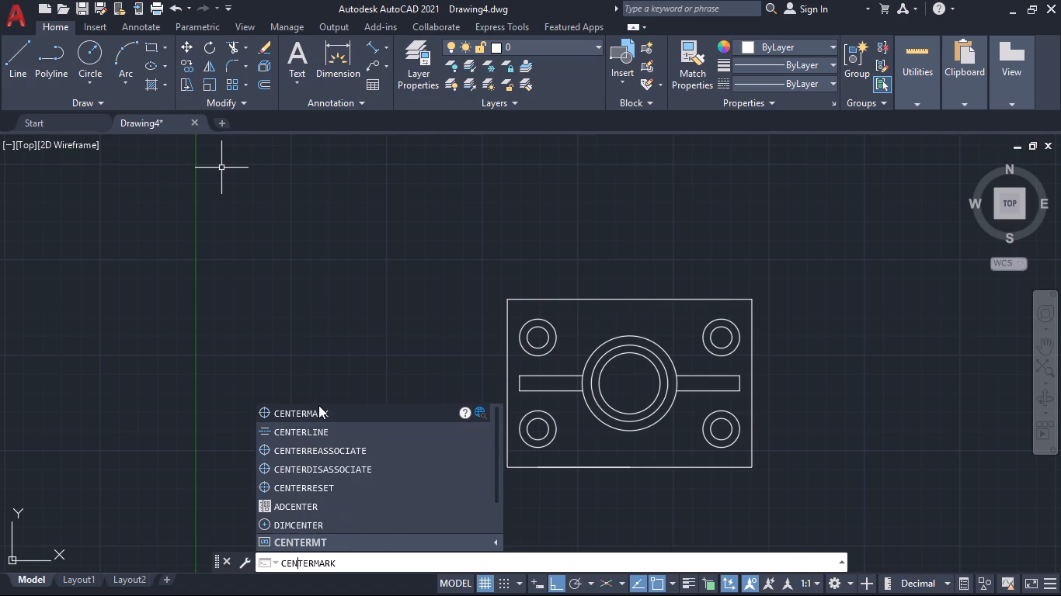
{"action": "left_click", "coordinate": [318, 405]}
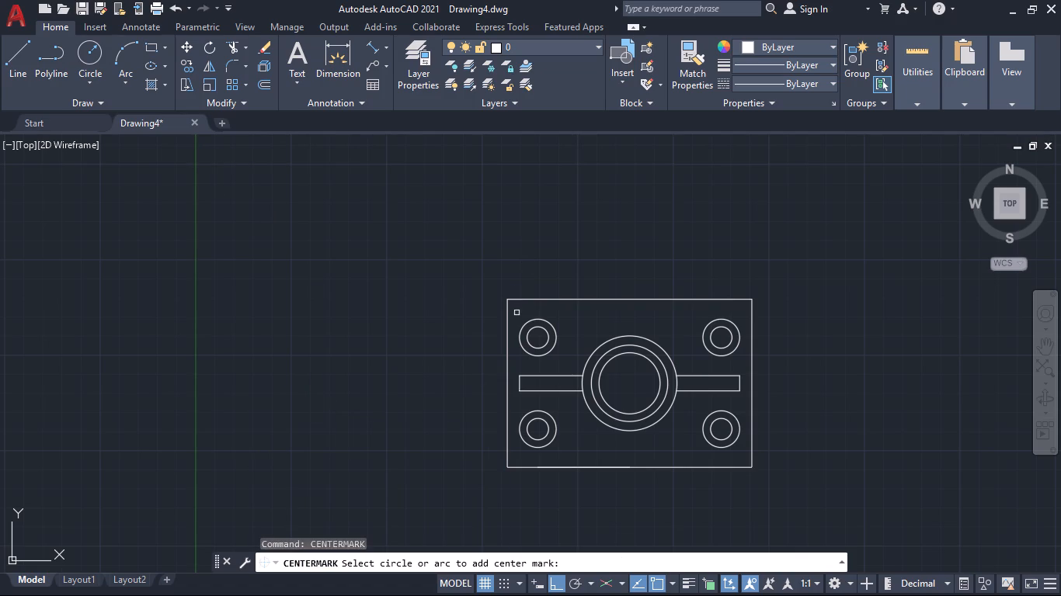
{"action": "left_click", "coordinate": [528, 320]}
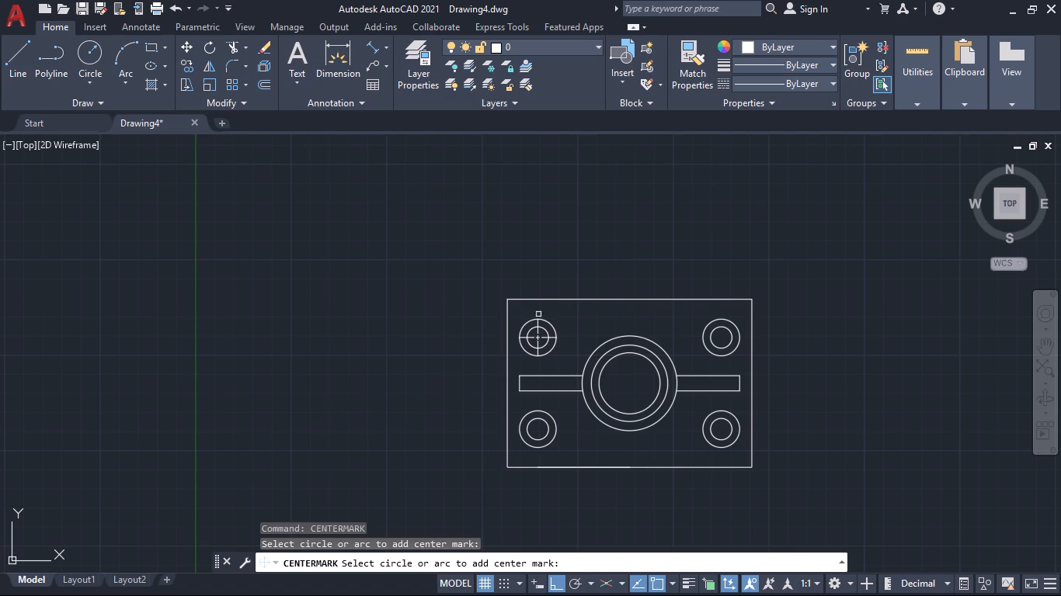
{"action": "left_click", "coordinate": [555, 428]}
{"action": "left_click", "coordinate": [706, 431]}
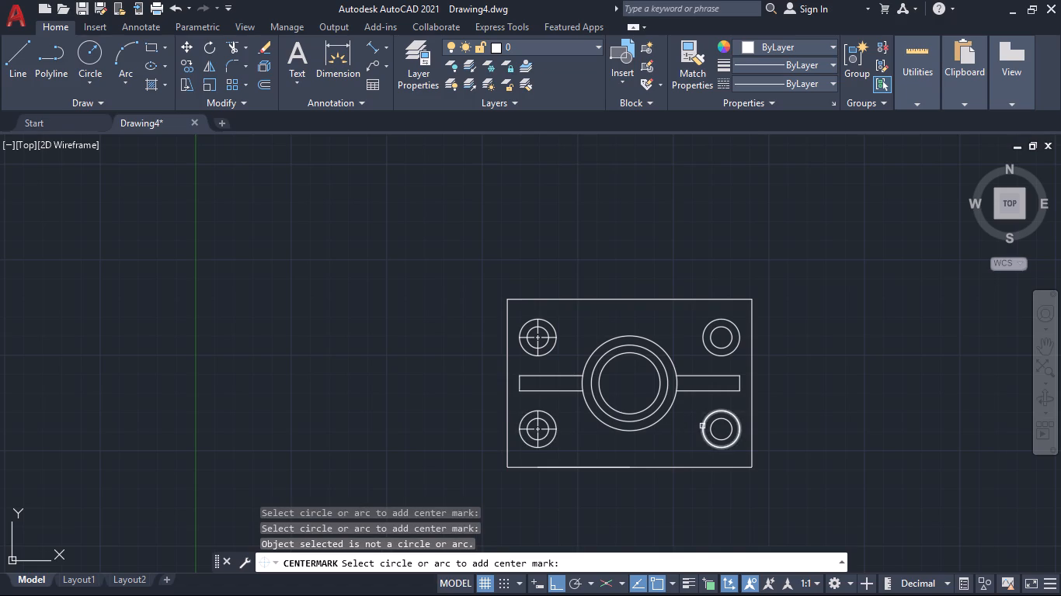
{"action": "left_click", "coordinate": [703, 426]}
{"action": "left_click", "coordinate": [714, 320]}
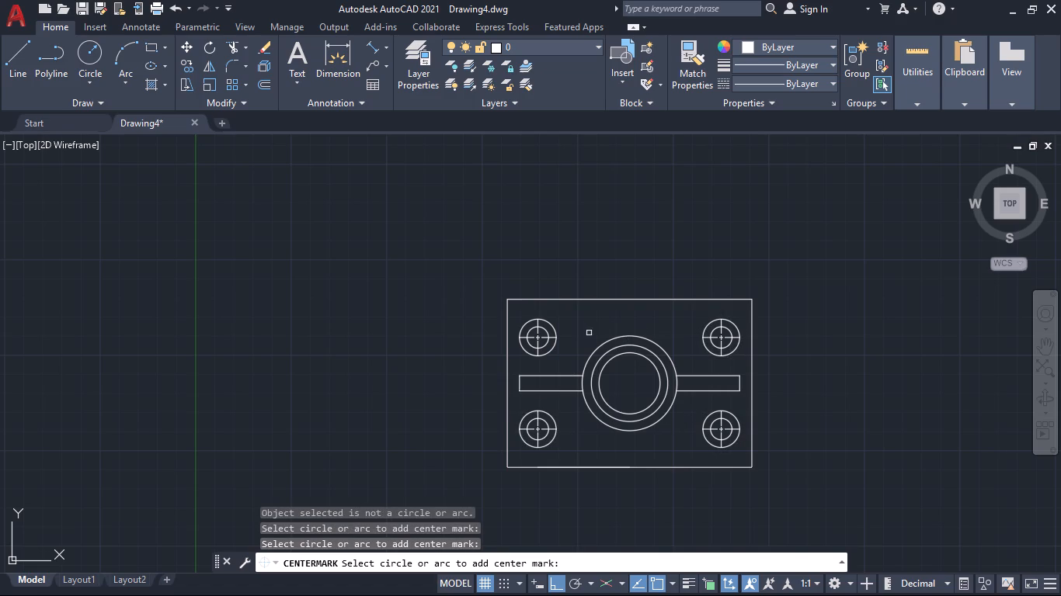
{"action": "left_click", "coordinate": [635, 338]}
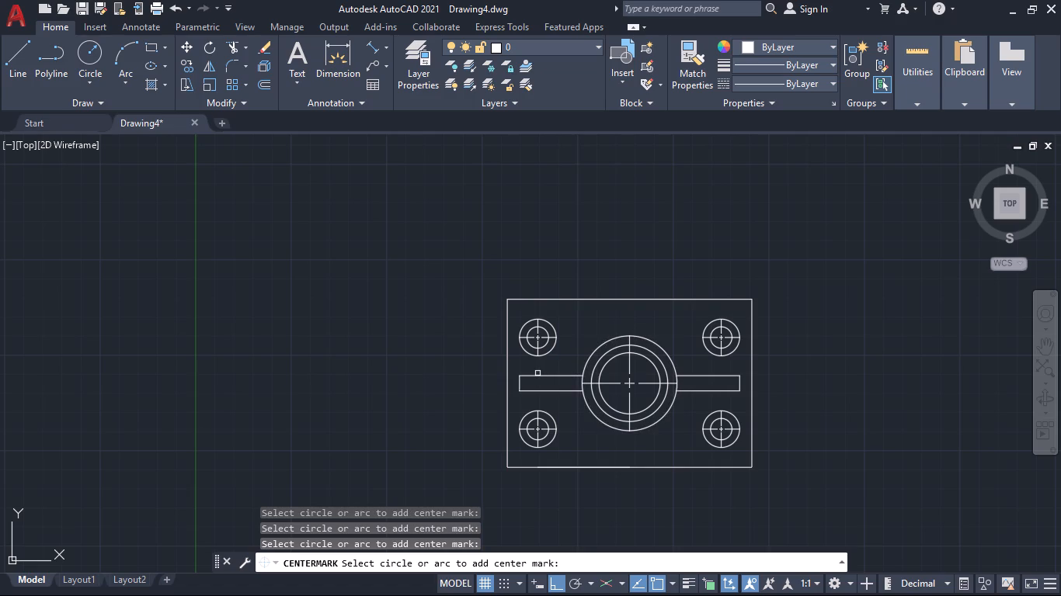
{"action": "key", "text": "Escape"}
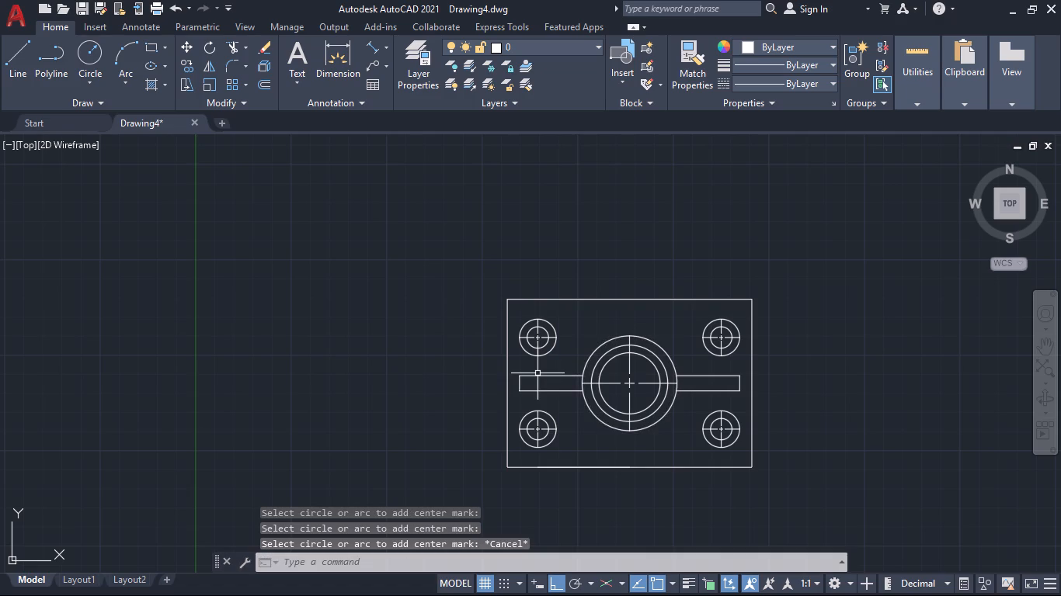
Dimension the horizontal bar's height at its right end, placing the dimension outside the plate's right edge.
{"action": "left_click", "coordinate": [333, 49]}
{"action": "scroll", "coordinate": [701, 368], "scroll_direction": "up", "scroll_amount": 2}
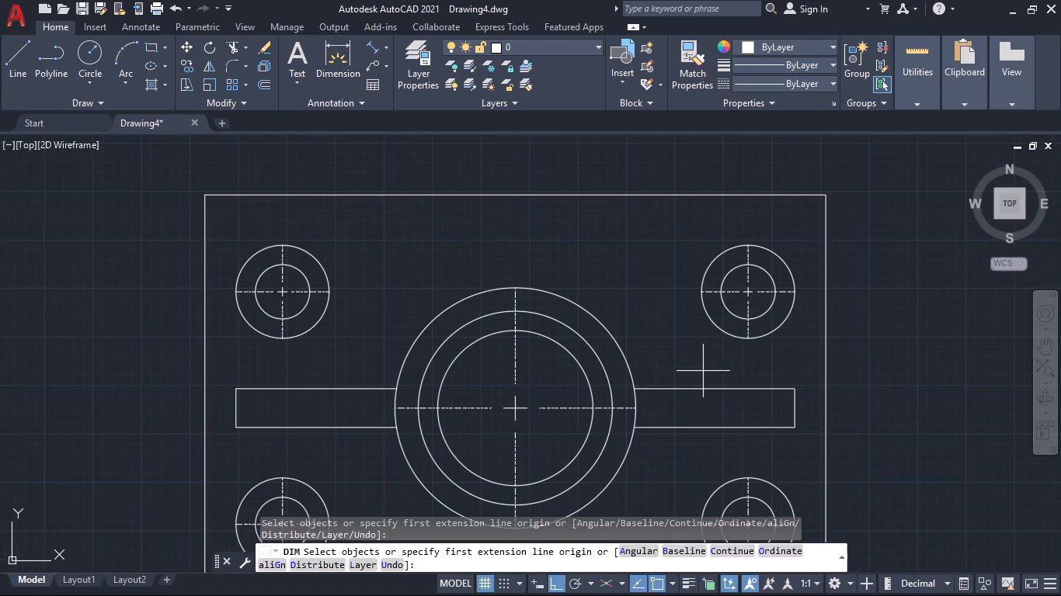
{"action": "middle_click_drag", "start_coordinate": [742, 367], "coordinate": [530, 338]}
{"action": "left_click", "coordinate": [582, 400]}
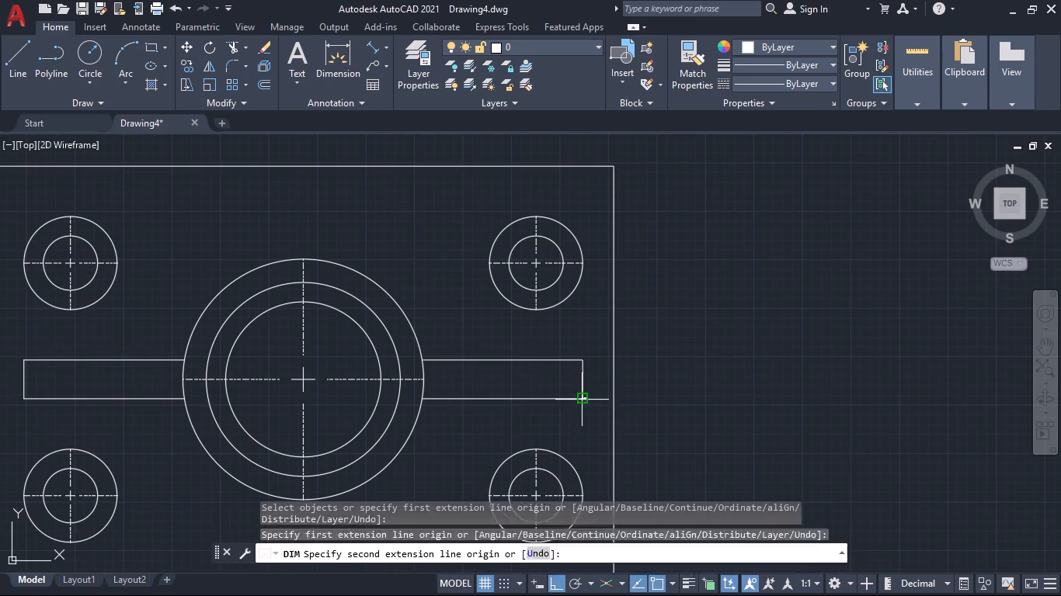
{"action": "left_click", "coordinate": [585, 359]}
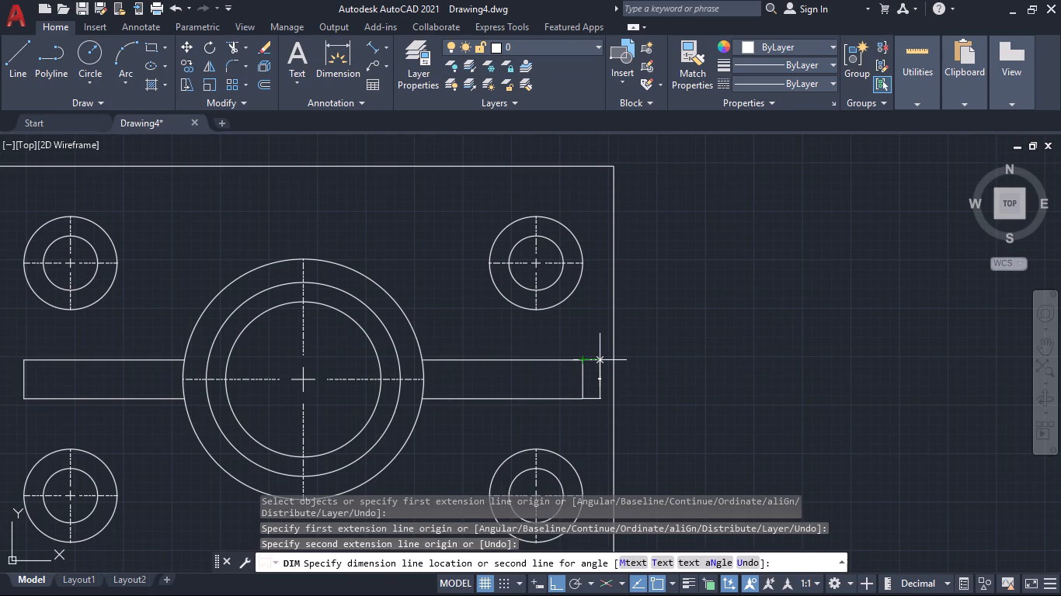
{"action": "left_click", "coordinate": [684, 352]}
{"action": "scroll", "coordinate": [641, 361], "scroll_direction": "down", "scroll_amount": 3}
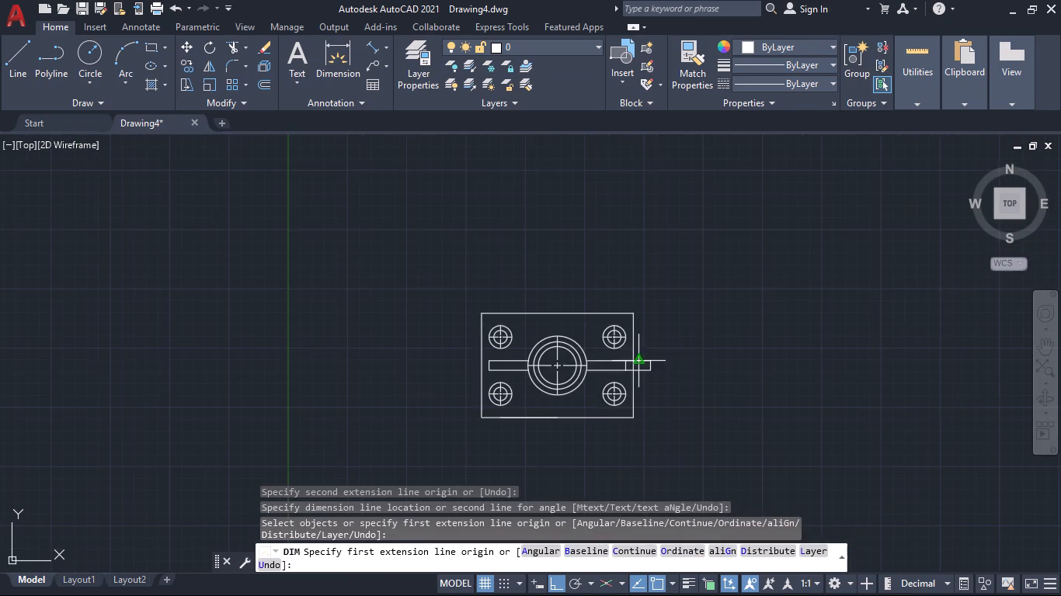
Lengthen the upper centerline of the central circles' center mark by 10, straight up.
{"action": "scroll", "coordinate": [566, 362], "scroll_direction": "up", "scroll_amount": 2}
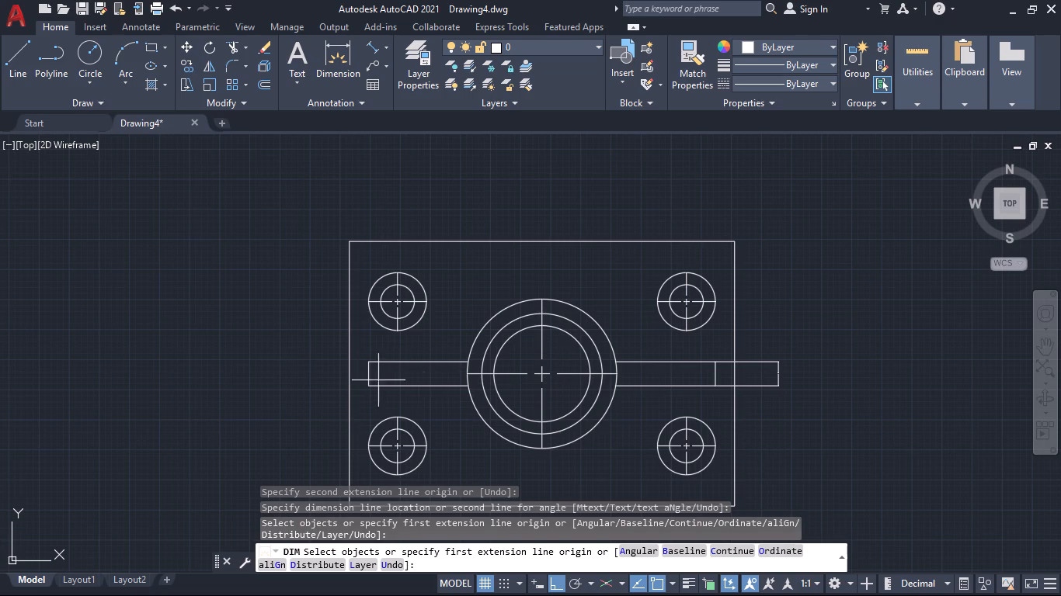
{"action": "scroll", "coordinate": [559, 292], "scroll_direction": "up", "scroll_amount": 1}
{"action": "key", "text": "Escape"}
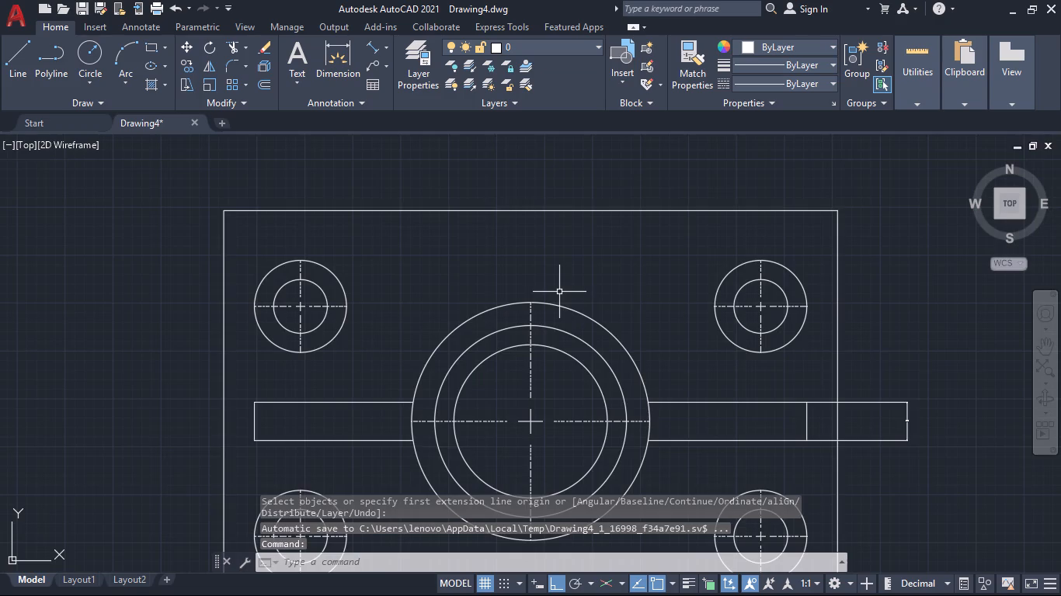
{"action": "scroll", "coordinate": [558, 303], "scroll_direction": "up", "scroll_amount": 4}
{"action": "middle_click_drag", "start_coordinate": [449, 318], "coordinate": [514, 382]}
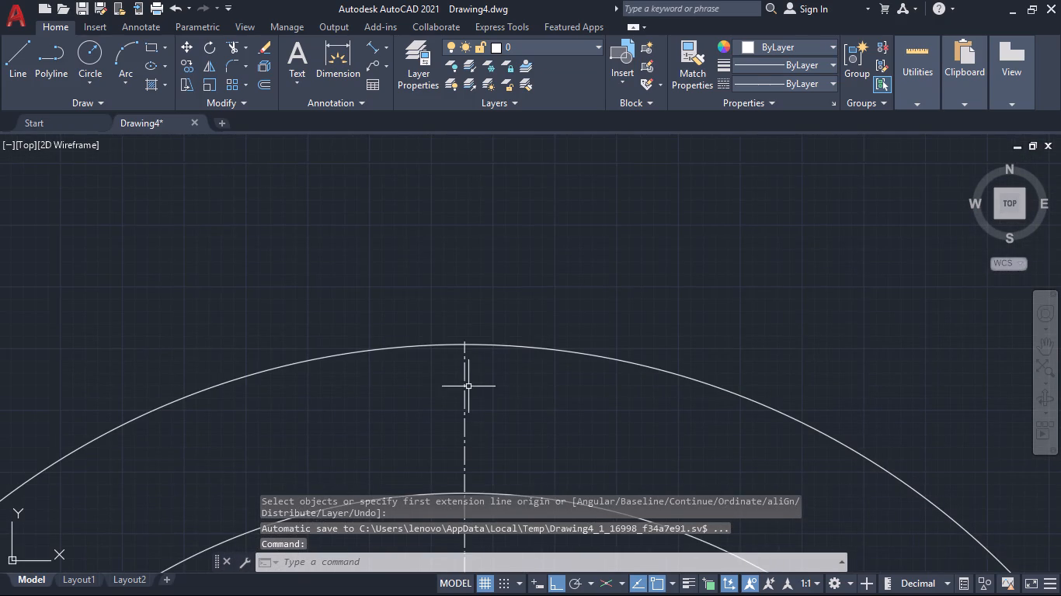
{"action": "left_click", "coordinate": [466, 388]}
{"action": "scroll", "coordinate": [461, 334], "scroll_direction": "up", "scroll_amount": 4}
{"action": "middle_click_drag", "start_coordinate": [527, 331], "coordinate": [539, 234]}
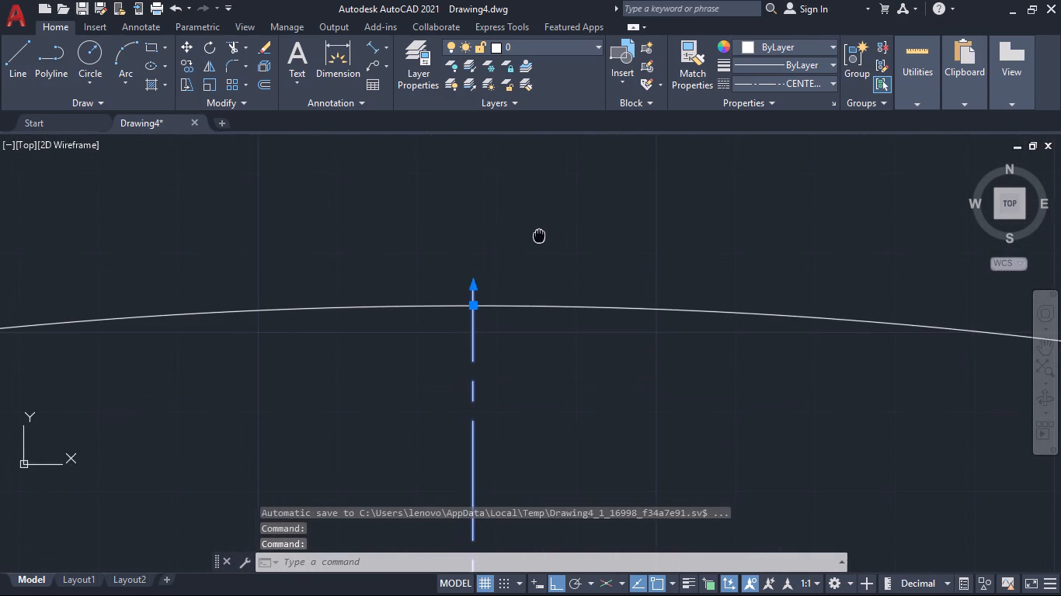
{"action": "left_click", "coordinate": [471, 286]}
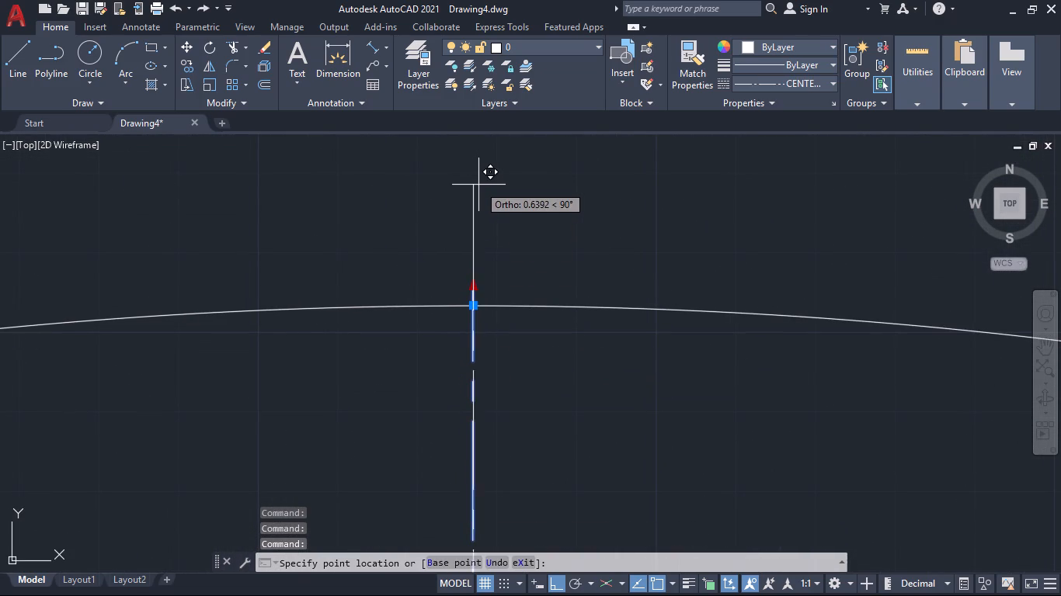
{"action": "type", "text": "10"}
{"action": "key", "text": "Return"}
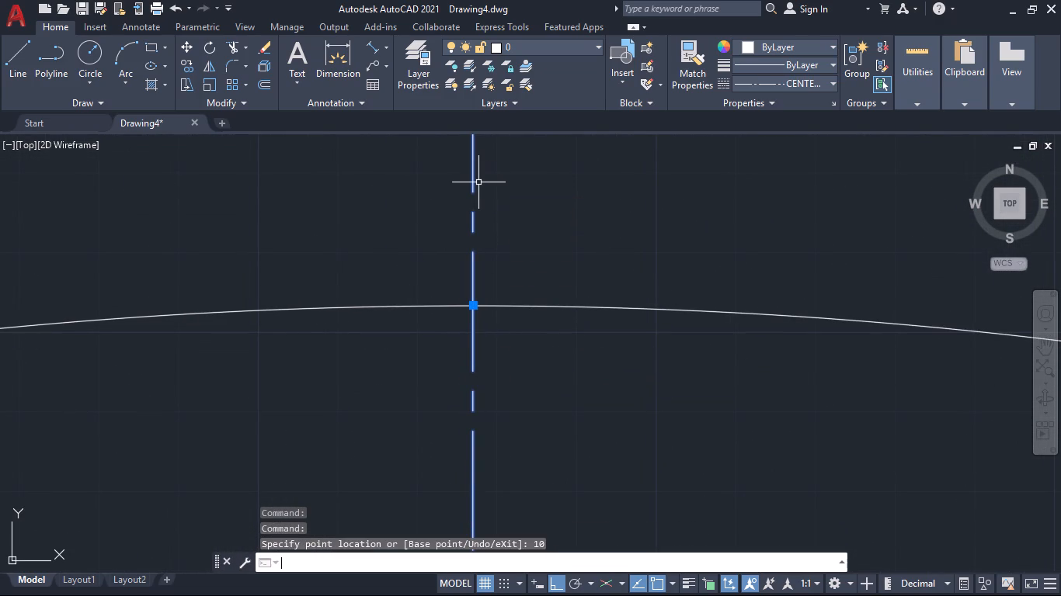
Lengthen the central center mark's upper centerline by a further 50 so it passes the plate's top edge.
{"action": "scroll", "coordinate": [489, 223], "scroll_direction": "down", "scroll_amount": 4}
{"action": "scroll", "coordinate": [548, 317], "scroll_direction": "down", "scroll_amount": 2}
{"action": "middle_click_drag", "start_coordinate": [592, 248], "coordinate": [575, 376]}
{"action": "scroll", "coordinate": [589, 319], "scroll_direction": "down", "scroll_amount": 2}
{"action": "scroll", "coordinate": [558, 325], "scroll_direction": "up", "scroll_amount": 2}
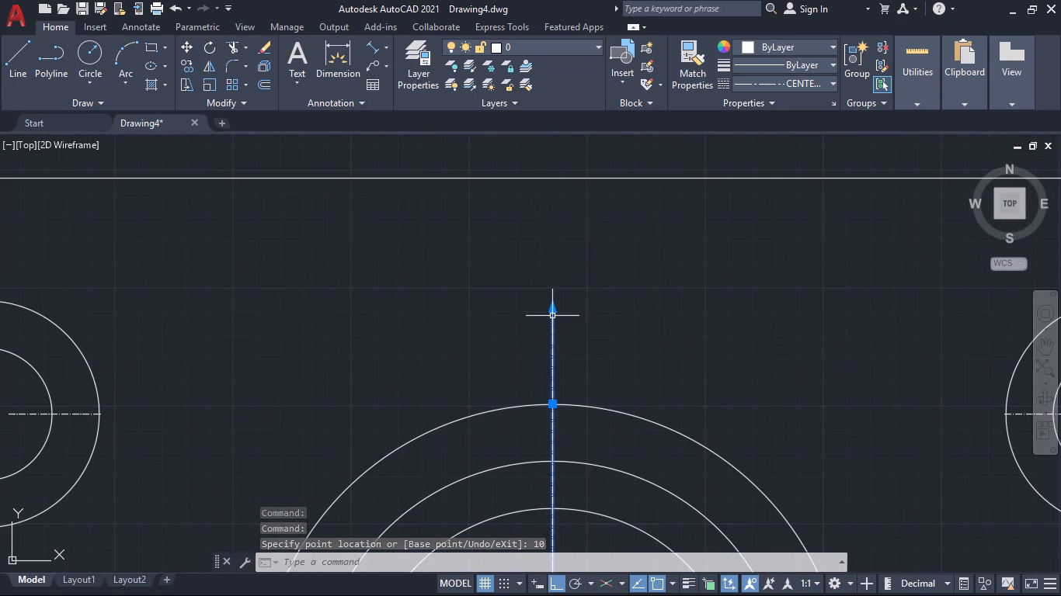
{"action": "left_click", "coordinate": [553, 307]}
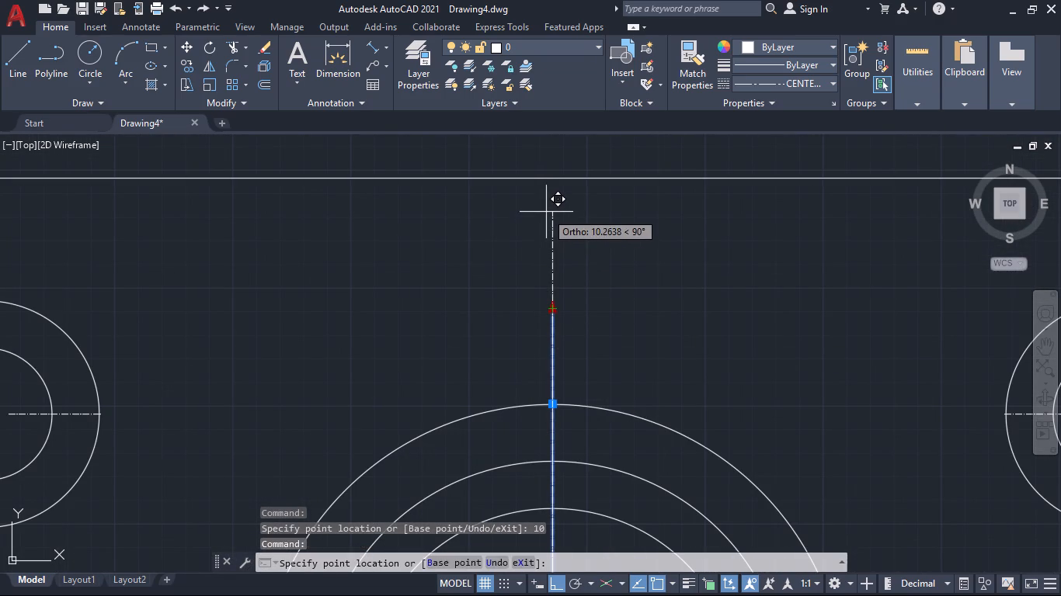
{"action": "type", "text": "50"}
{"action": "key", "text": "Return"}
{"action": "scroll", "coordinate": [530, 247], "scroll_direction": "down", "scroll_amount": 4}
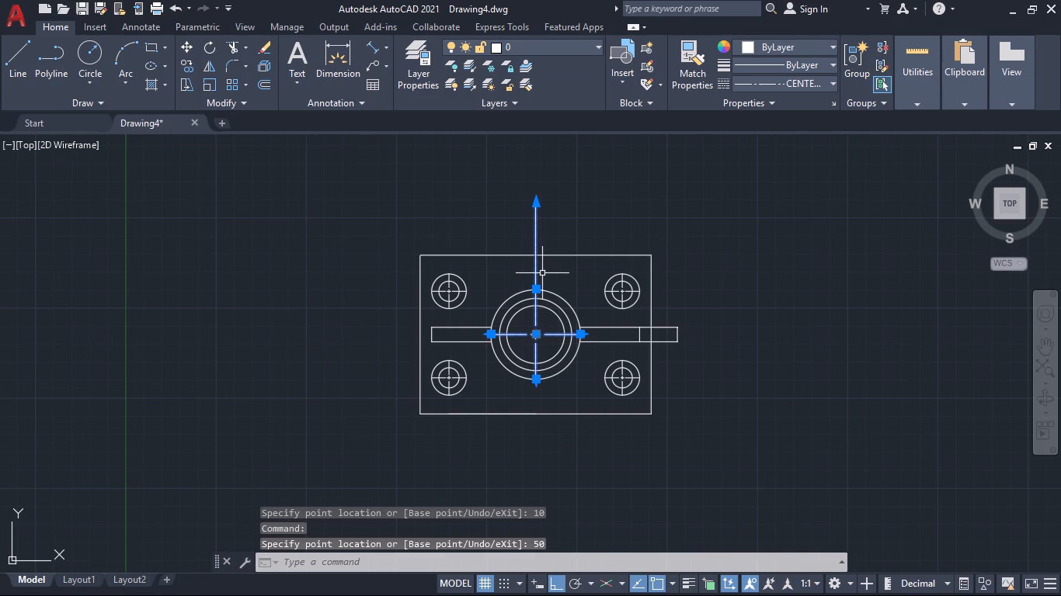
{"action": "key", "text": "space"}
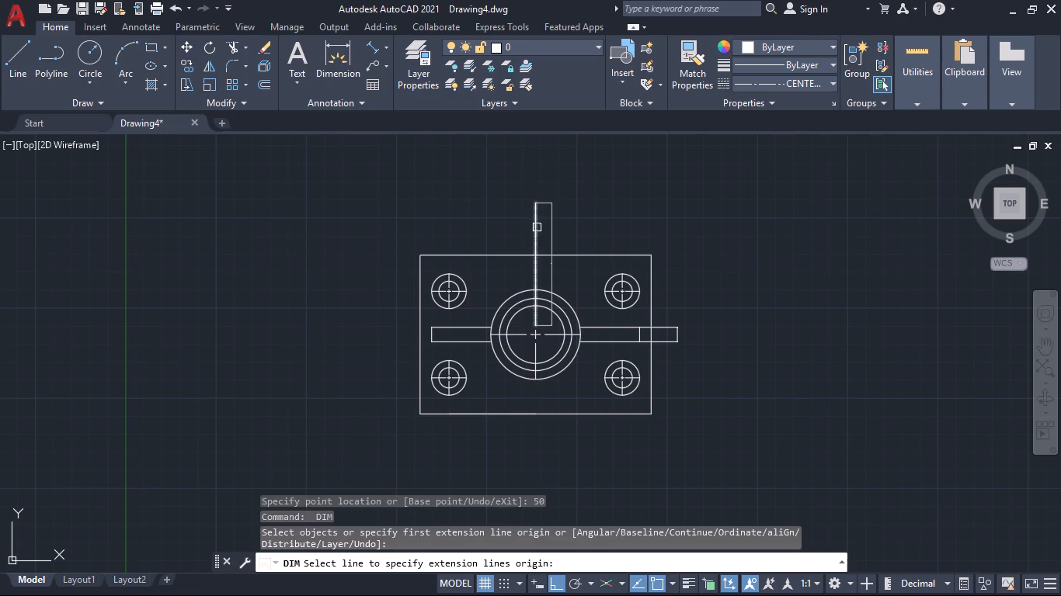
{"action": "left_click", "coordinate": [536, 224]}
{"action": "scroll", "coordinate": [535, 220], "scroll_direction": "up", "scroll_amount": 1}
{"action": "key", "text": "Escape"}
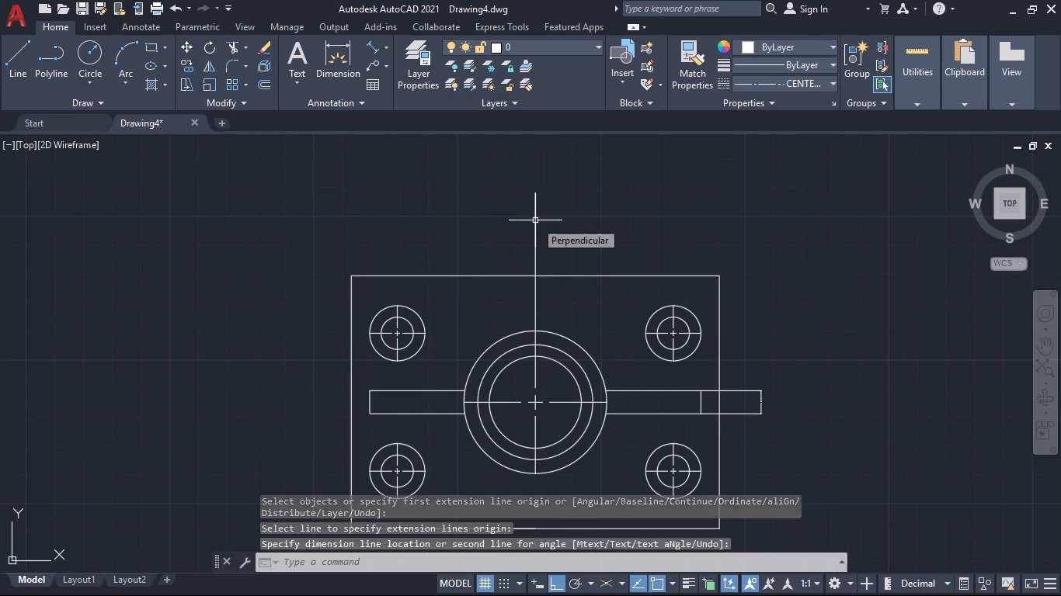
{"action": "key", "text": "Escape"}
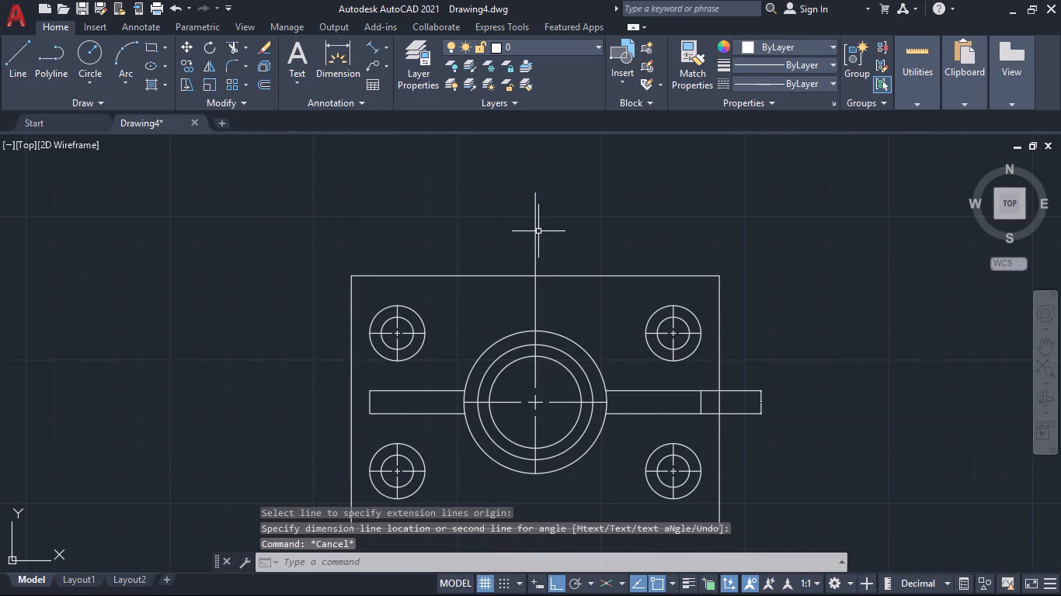
Shorten the central center mark's upper centerline to end closer above the plate's top edge.
{"action": "left_click", "coordinate": [535, 230]}
{"action": "scroll", "coordinate": [531, 218], "scroll_direction": "up", "scroll_amount": 1}
{"action": "left_click", "coordinate": [540, 176]}
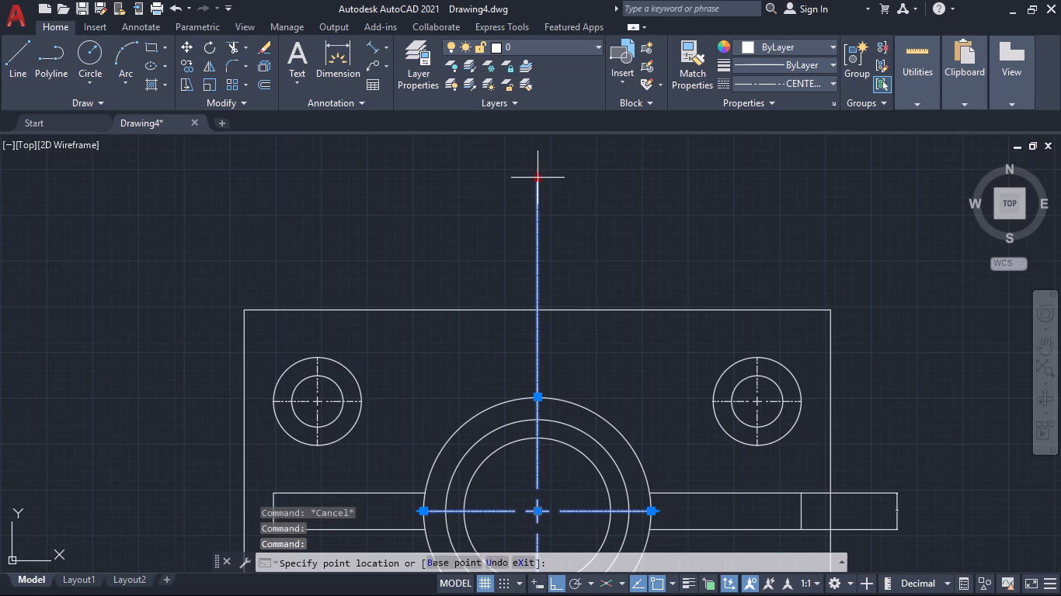
{"action": "left_click", "coordinate": [539, 241]}
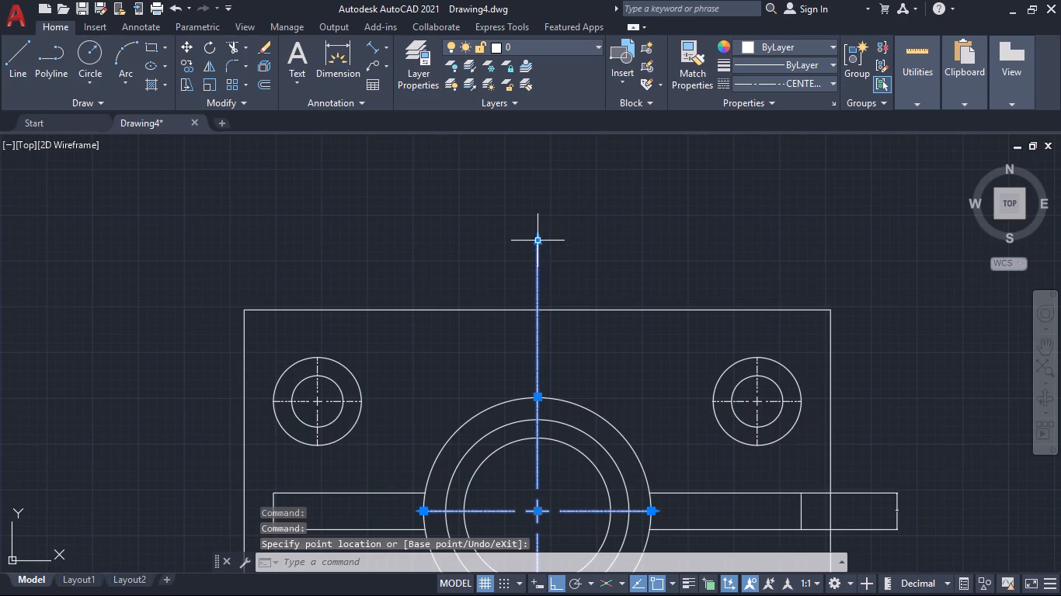
Lengthen the central center mark's right centerline horizontally outward by 50, just past the plate's right edge.
{"action": "scroll", "coordinate": [580, 248], "scroll_direction": "down", "scroll_amount": 2}
{"action": "middle_click_drag", "start_coordinate": [597, 319], "coordinate": [577, 272]}
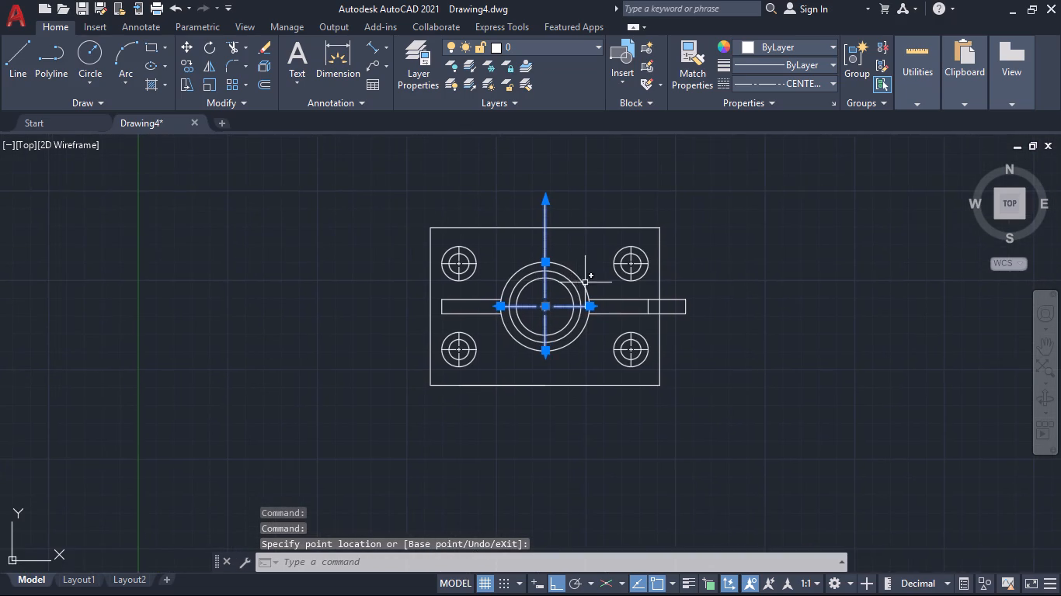
{"action": "scroll", "coordinate": [587, 282], "scroll_direction": "up", "scroll_amount": 2}
{"action": "middle_click_drag", "start_coordinate": [608, 282], "coordinate": [604, 233]}
{"action": "scroll", "coordinate": [604, 233], "scroll_direction": "up", "scroll_amount": 1}
{"action": "scroll", "coordinate": [597, 318], "scroll_direction": "up", "scroll_amount": 3}
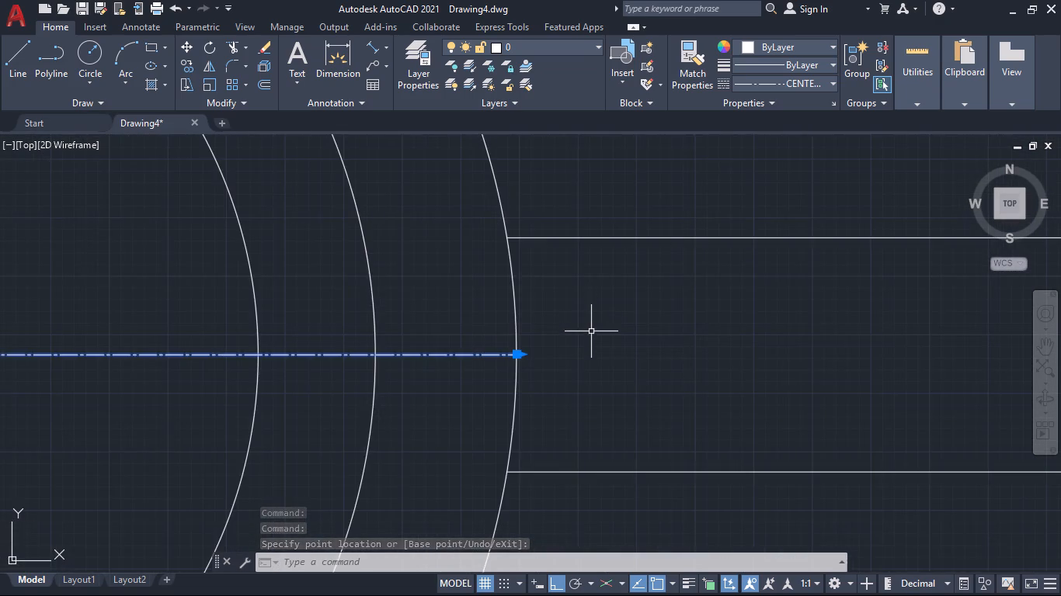
{"action": "middle_click_drag", "start_coordinate": [590, 338], "coordinate": [600, 262]}
{"action": "scroll", "coordinate": [513, 291], "scroll_direction": "up", "scroll_amount": 5}
{"action": "middle_click_drag", "start_coordinate": [675, 267], "coordinate": [583, 418]}
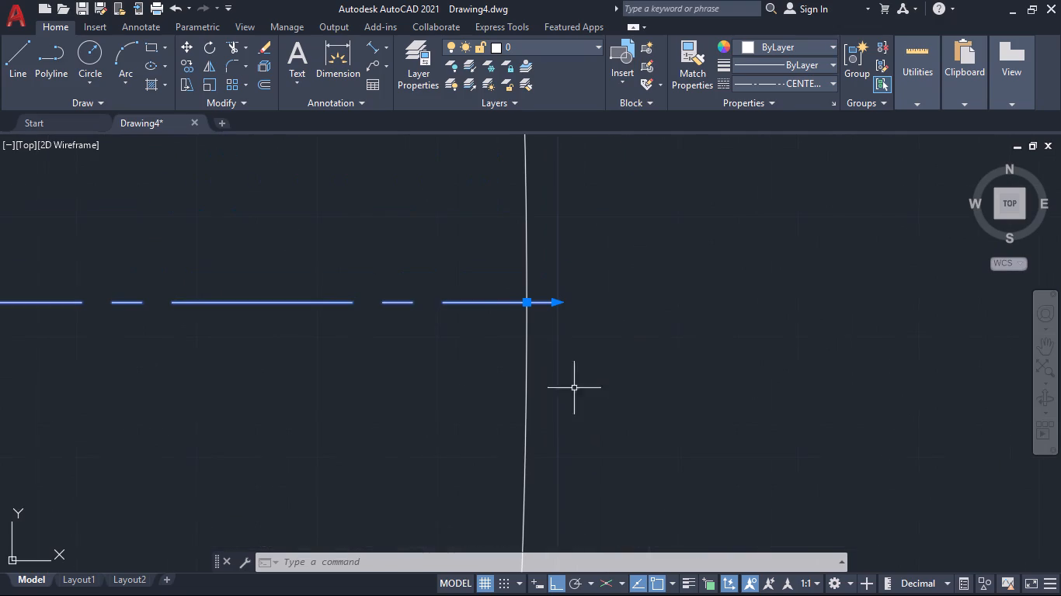
{"action": "left_click", "coordinate": [560, 300]}
{"action": "left_click", "coordinate": [740, 320]}
{"action": "left_click", "coordinate": [555, 301]}
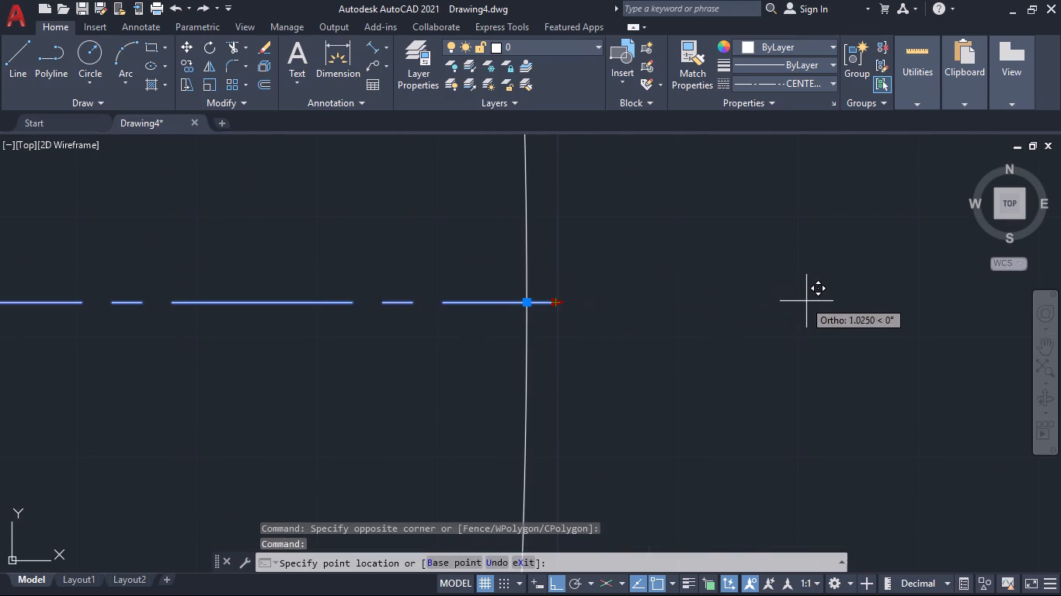
{"action": "type", "text": "50"}
{"action": "key", "text": "Return"}
Lengthen the central center mark's right centerline outward by a further 40, beyond the bar's height dimension.
{"action": "scroll", "coordinate": [823, 303], "scroll_direction": "down", "scroll_amount": 3}
{"action": "scroll", "coordinate": [830, 378], "scroll_direction": "down", "scroll_amount": 3}
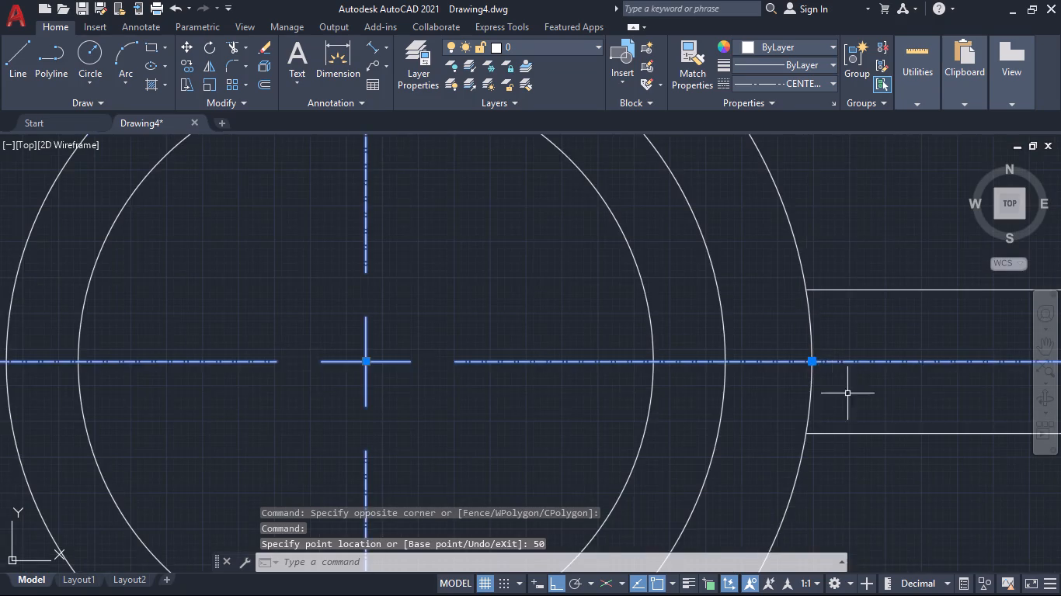
{"action": "scroll", "coordinate": [858, 403], "scroll_direction": "down", "scroll_amount": 3}
{"action": "middle_click_drag", "start_coordinate": [868, 452], "coordinate": [808, 435]}
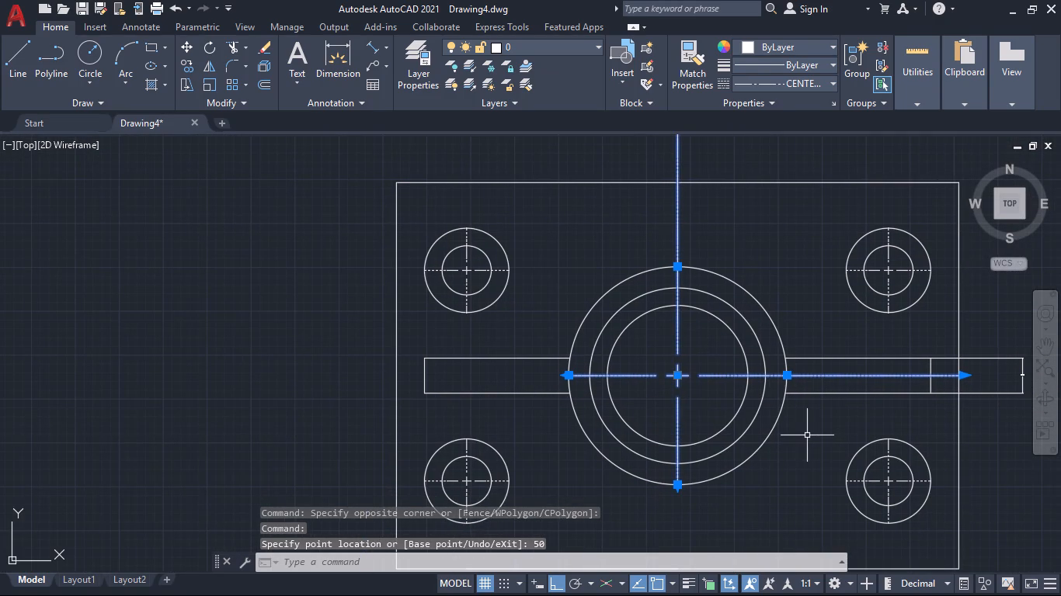
{"action": "middle_click_drag", "start_coordinate": [805, 430], "coordinate": [578, 430]}
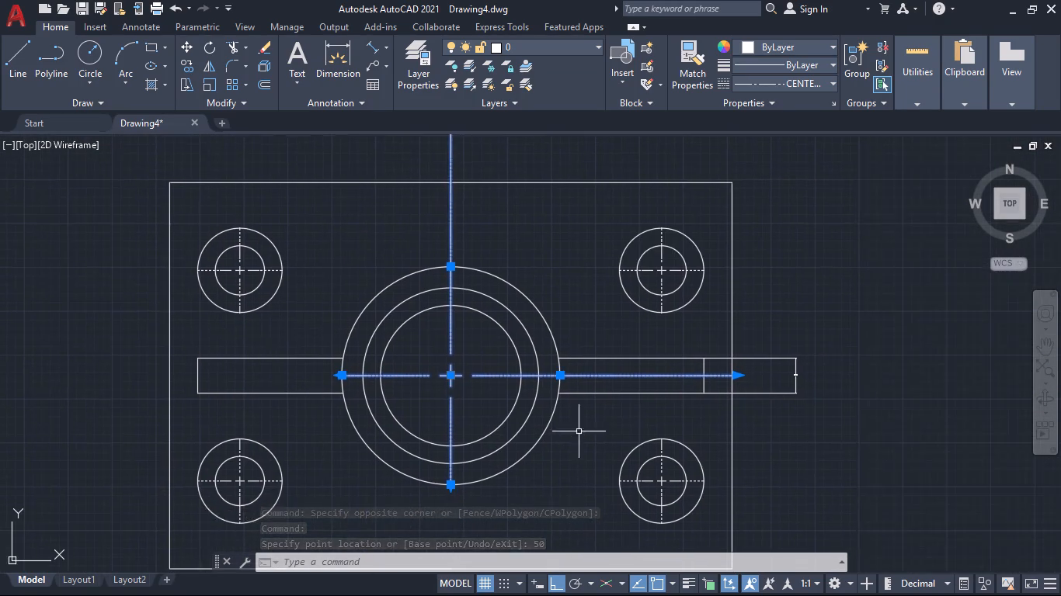
{"action": "scroll", "coordinate": [739, 404], "scroll_direction": "up", "scroll_amount": 3}
{"action": "left_click", "coordinate": [725, 295]}
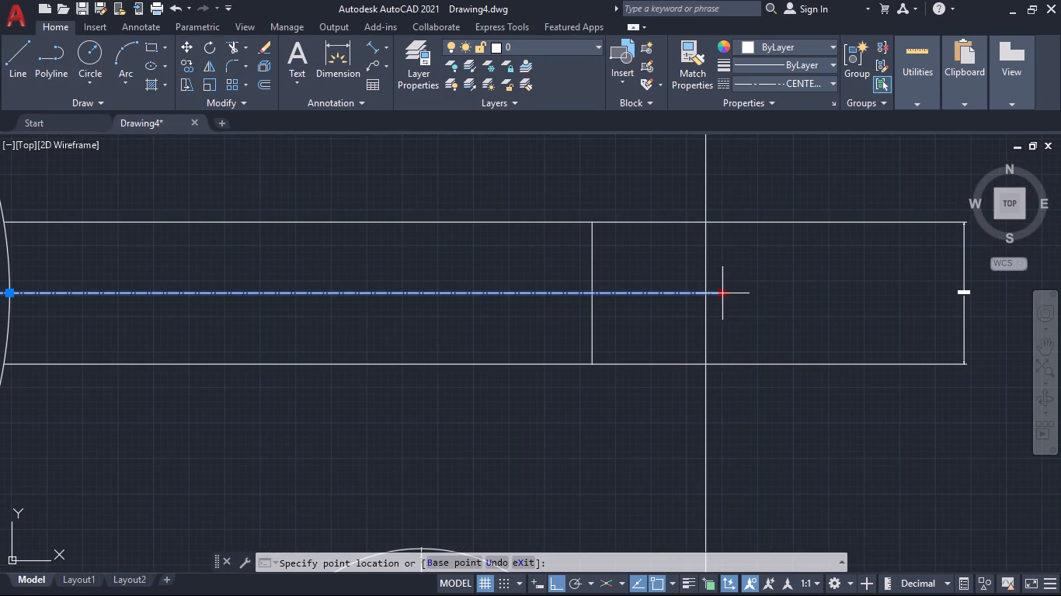
{"action": "type", "text": "40"}
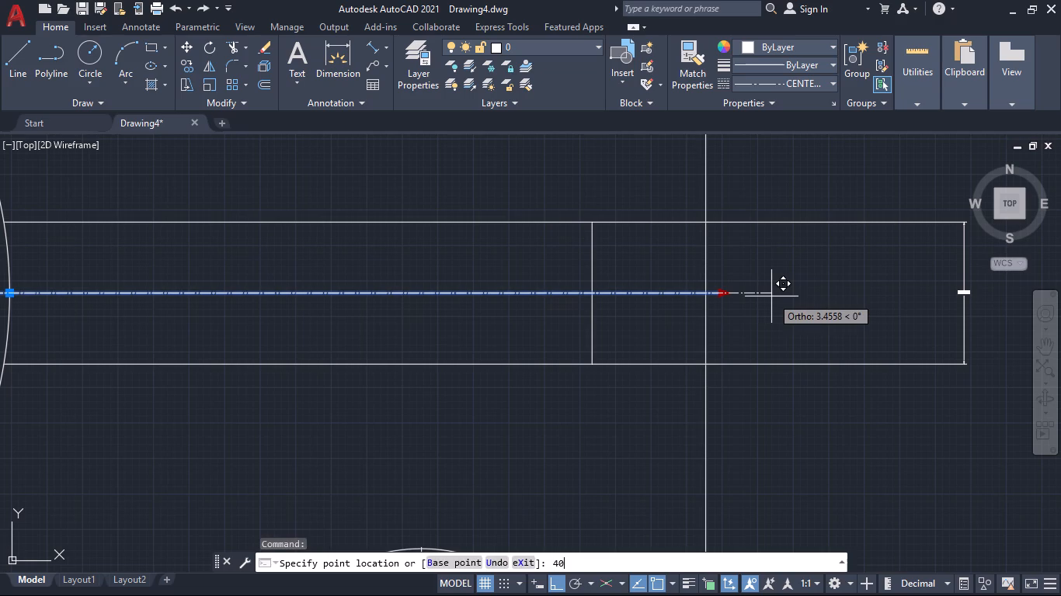
{"action": "key", "text": "Return"}
Shorten the central center mark's right centerline slightly, keeping its end beyond the bar's height dimension.
{"action": "scroll", "coordinate": [786, 300], "scroll_direction": "down", "scroll_amount": 4}
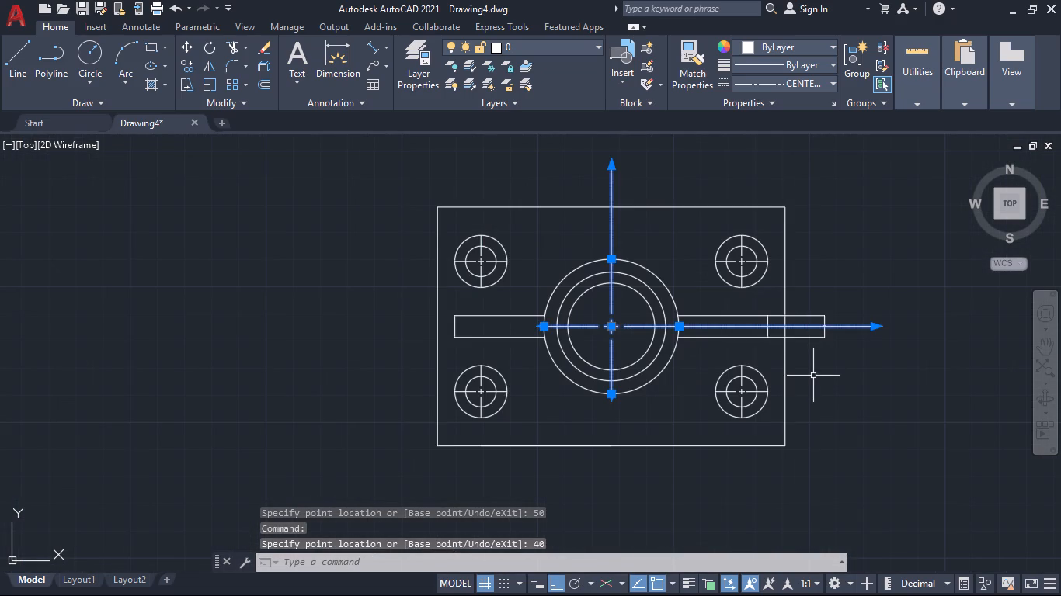
{"action": "left_click", "coordinate": [877, 326]}
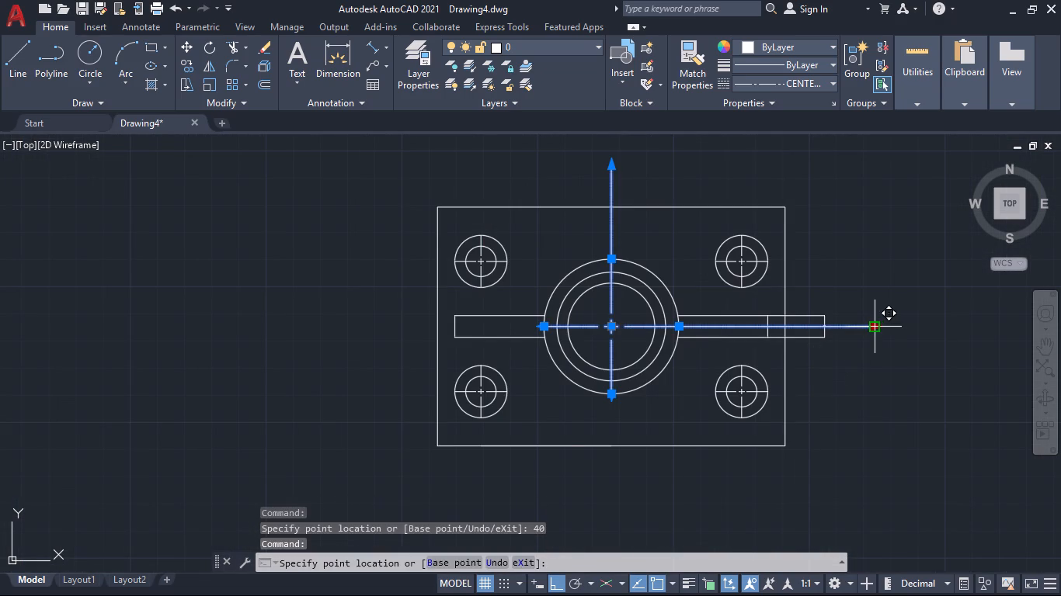
{"action": "scroll", "coordinate": [874, 326], "scroll_direction": "up", "scroll_amount": 4}
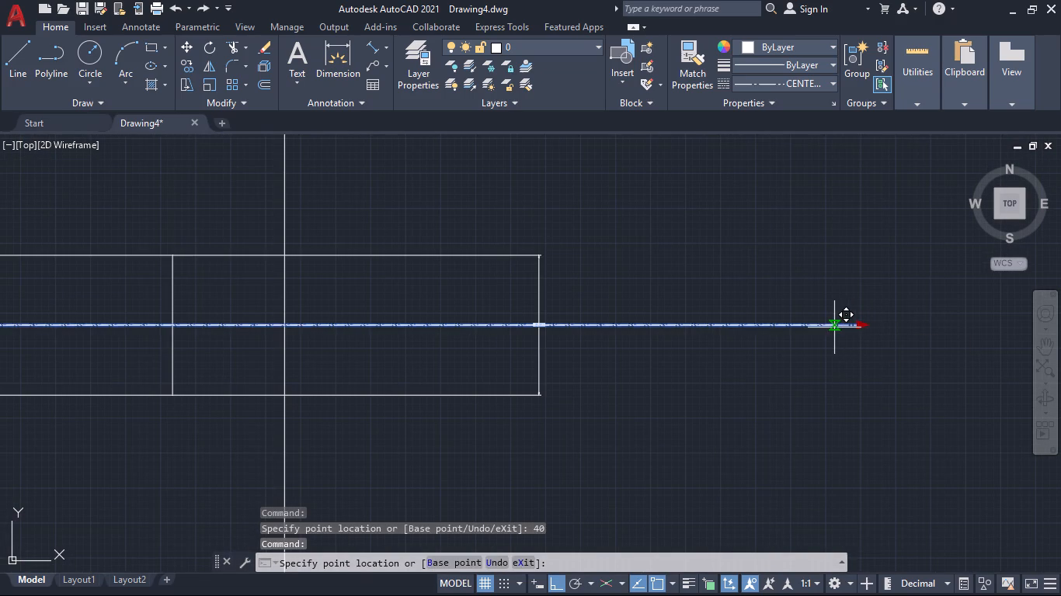
{"action": "left_click", "coordinate": [770, 326]}
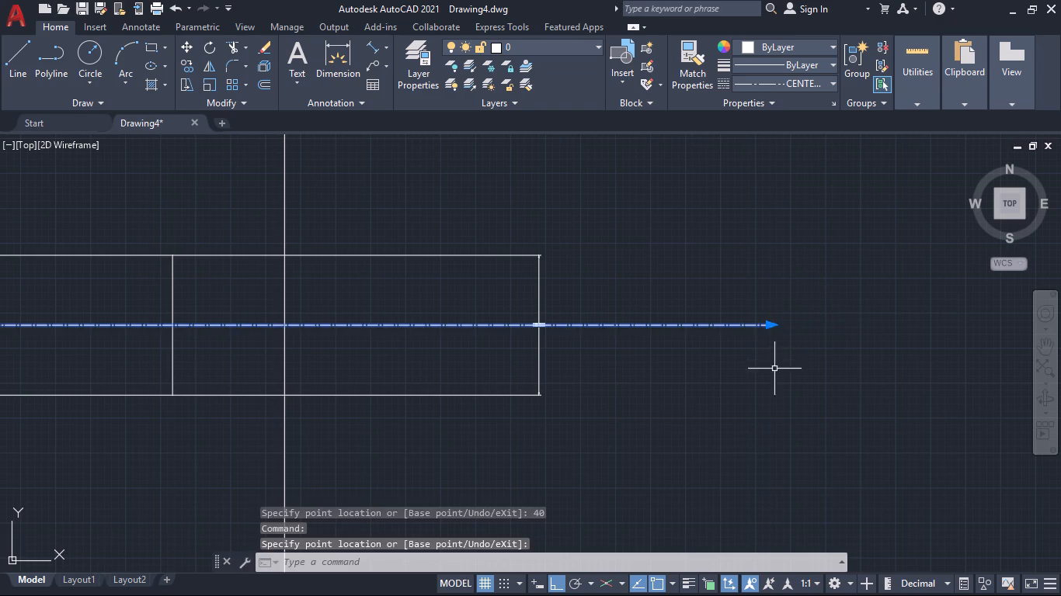
Lengthen the central center mark's lower centerline straight down by 50, past the plate's bottom edge.
{"action": "scroll", "coordinate": [774, 372], "scroll_direction": "down", "scroll_amount": 3}
{"action": "middle_click_drag", "start_coordinate": [700, 422], "coordinate": [808, 386]}
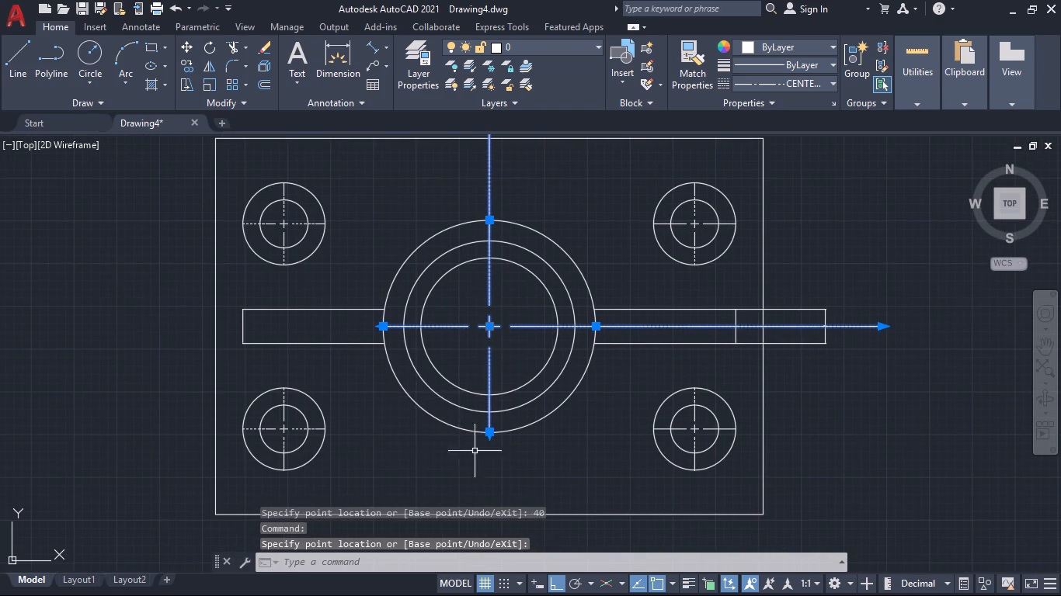
{"action": "scroll", "coordinate": [480, 442], "scroll_direction": "up", "scroll_amount": 6}
{"action": "scroll", "coordinate": [570, 310], "scroll_direction": "up", "scroll_amount": 4}
{"action": "left_click", "coordinate": [569, 257]}
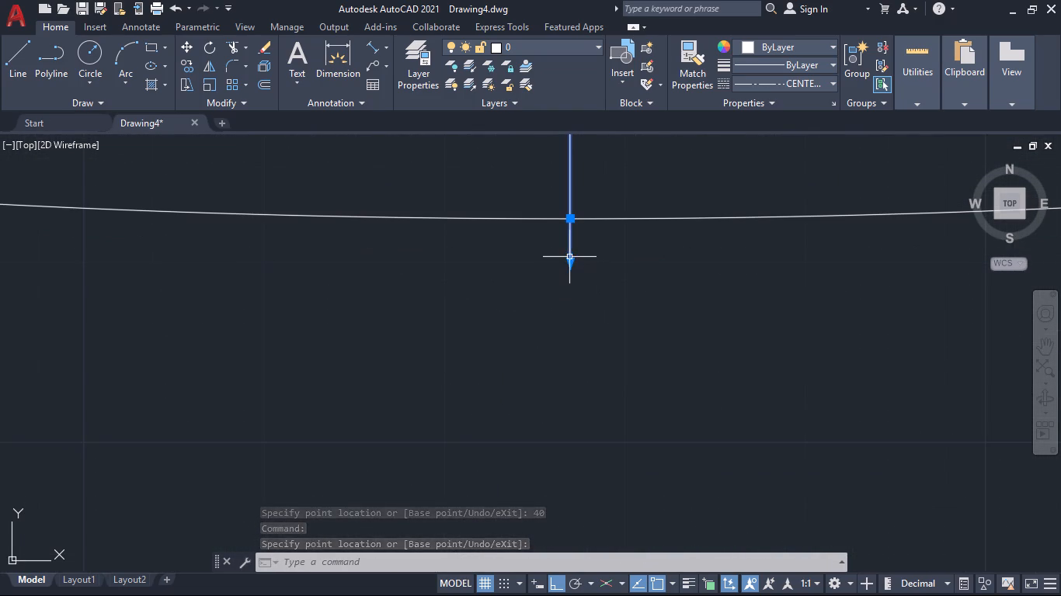
{"action": "left_click", "coordinate": [573, 265]}
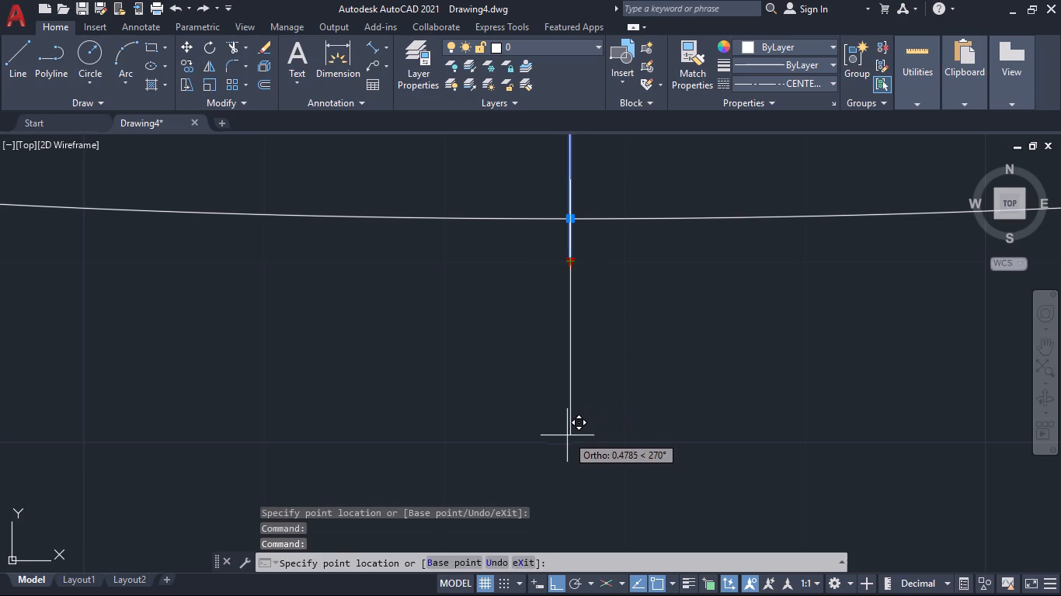
{"action": "type", "text": "50"}
{"action": "key", "text": "Return"}
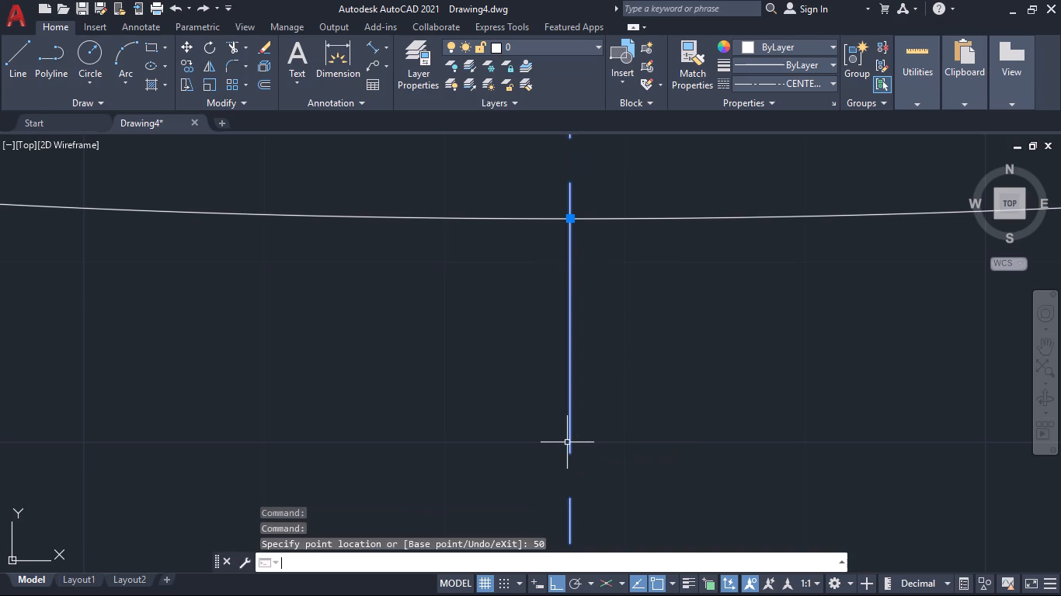
Lengthen the central center mark's left centerline horizontally outward by 60, past the plate's left edge.
{"action": "scroll", "coordinate": [574, 448], "scroll_direction": "down", "scroll_amount": 4}
{"action": "scroll", "coordinate": [681, 457], "scroll_direction": "down", "scroll_amount": 2}
{"action": "scroll", "coordinate": [746, 470], "scroll_direction": "down", "scroll_amount": 3}
{"action": "middle_click_drag", "start_coordinate": [789, 481], "coordinate": [660, 277]}
{"action": "scroll", "coordinate": [674, 311], "scroll_direction": "down", "scroll_amount": 2}
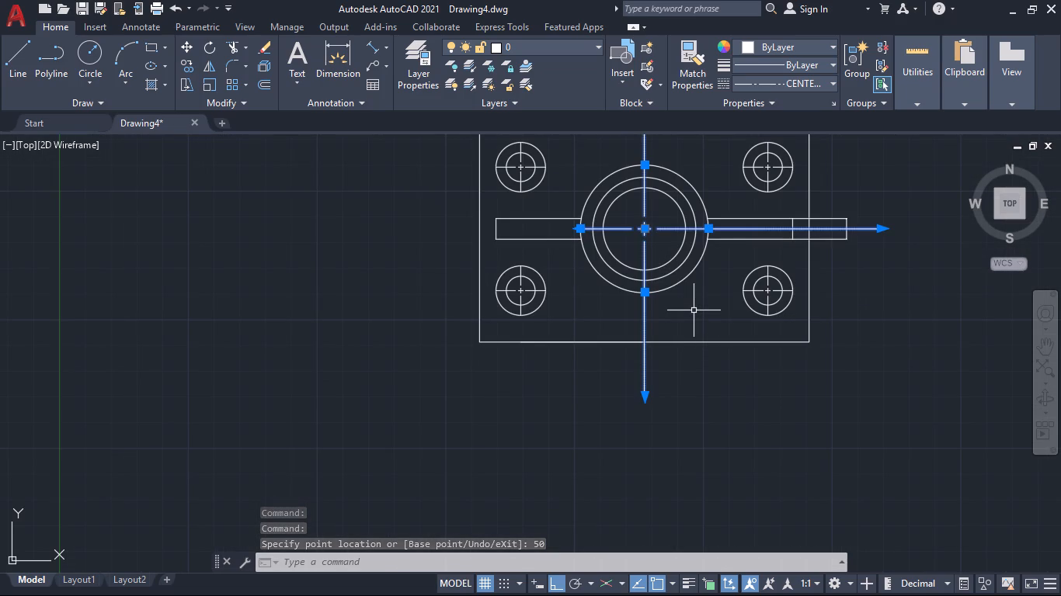
{"action": "middle_click_drag", "start_coordinate": [694, 310], "coordinate": [740, 413]}
{"action": "scroll", "coordinate": [628, 341], "scroll_direction": "up", "scroll_amount": 4}
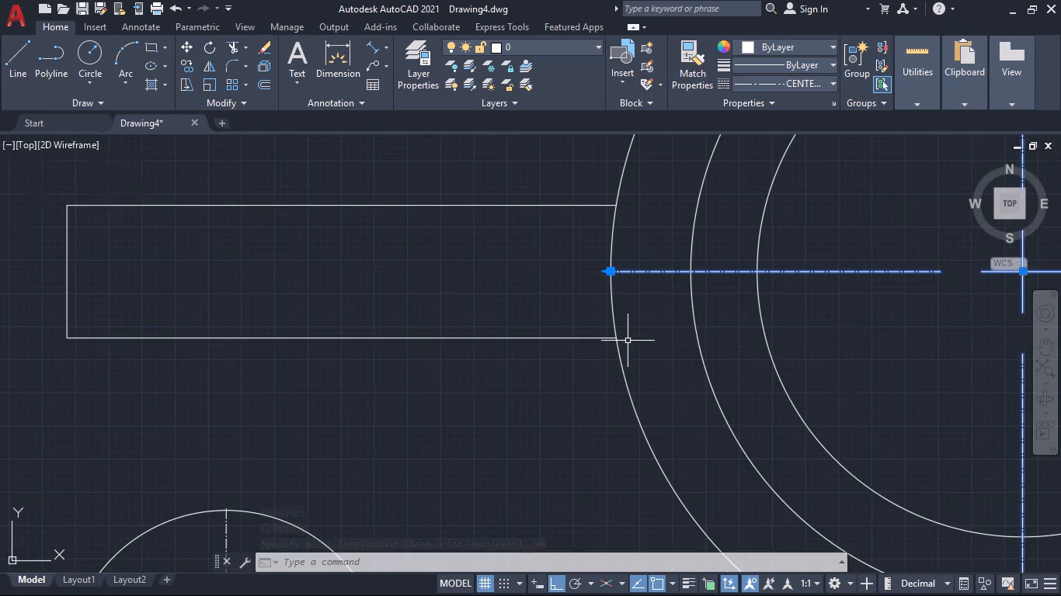
{"action": "scroll", "coordinate": [604, 307], "scroll_direction": "up", "scroll_amount": 4}
{"action": "middle_click_drag", "start_coordinate": [604, 262], "coordinate": [607, 530]}
{"action": "scroll", "coordinate": [624, 352], "scroll_direction": "up", "scroll_amount": 2}
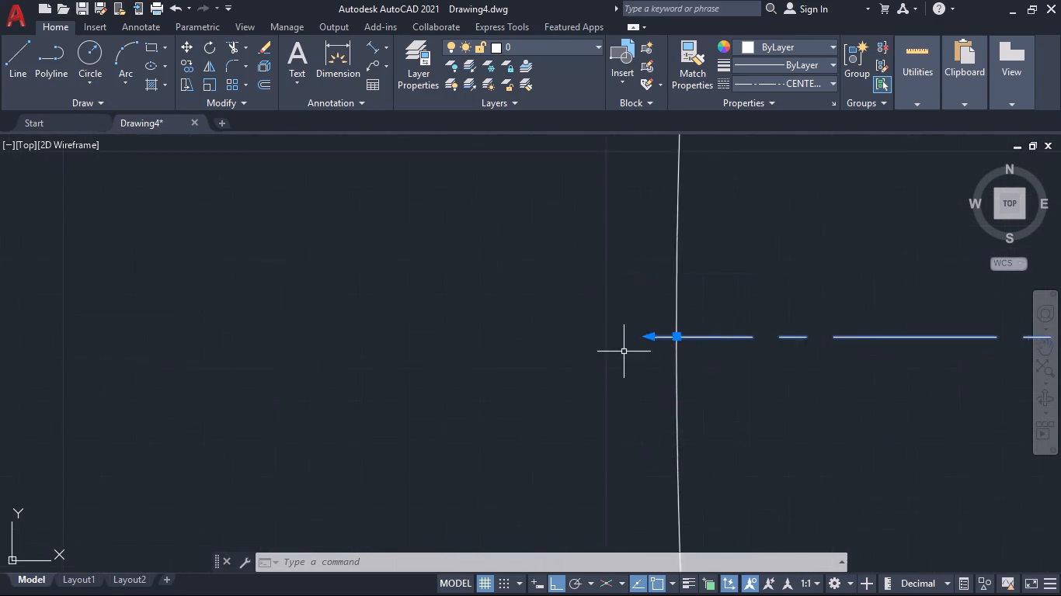
{"action": "scroll", "coordinate": [624, 352], "scroll_direction": "up", "scroll_amount": 2}
{"action": "left_click", "coordinate": [693, 314]}
{"action": "left_click", "coordinate": [691, 315]}
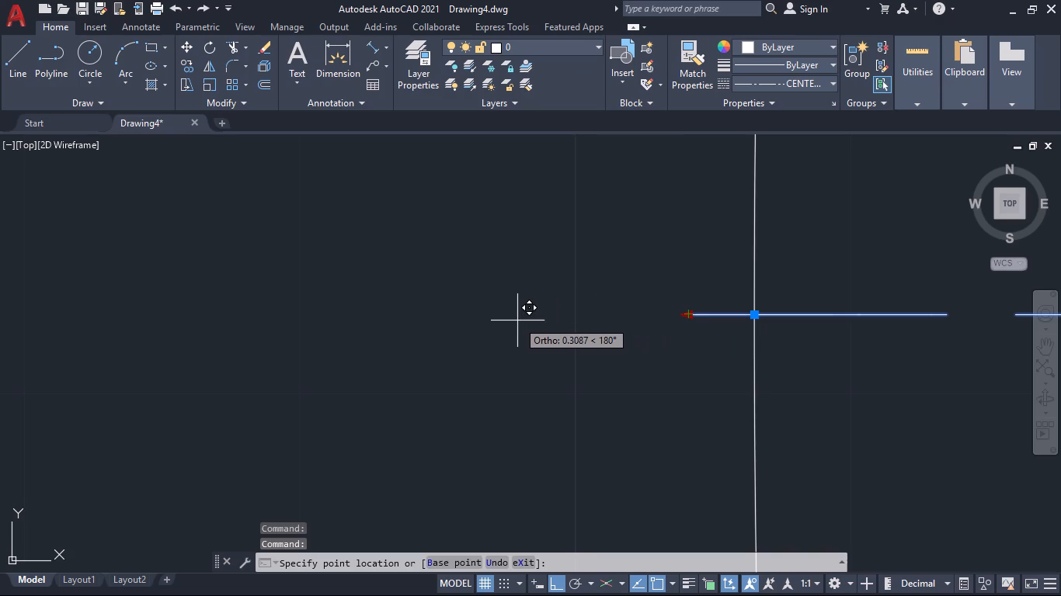
{"action": "type", "text": "60"}
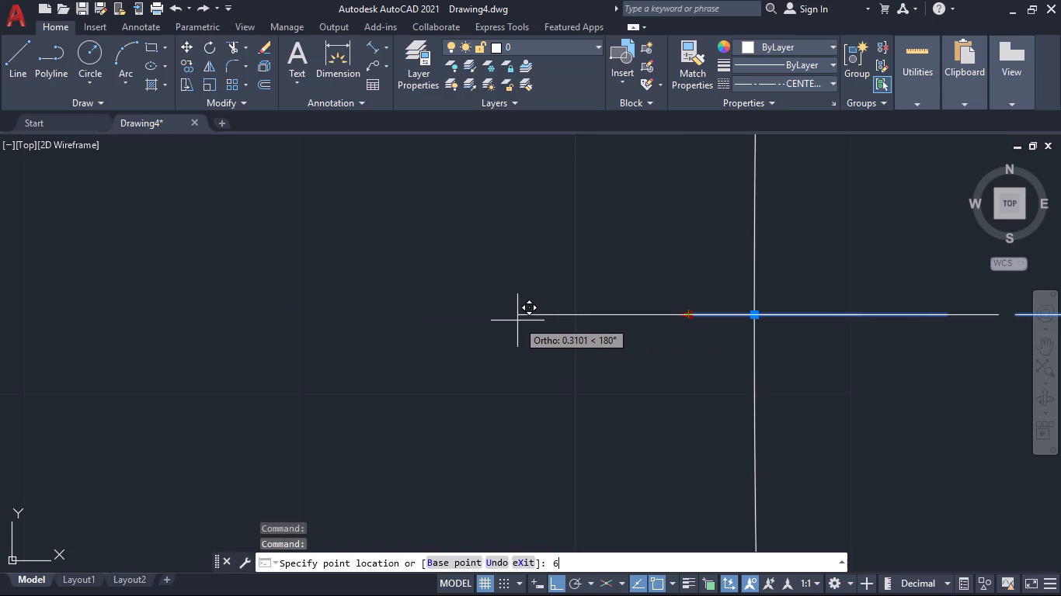
{"action": "key", "text": "Return"}
Lengthen the right centerline of the lower-left circles' center mark slightly beyond the outer circle.
{"action": "scroll", "coordinate": [534, 346], "scroll_direction": "down", "scroll_amount": 5}
{"action": "scroll", "coordinate": [443, 432], "scroll_direction": "down", "scroll_amount": 4}
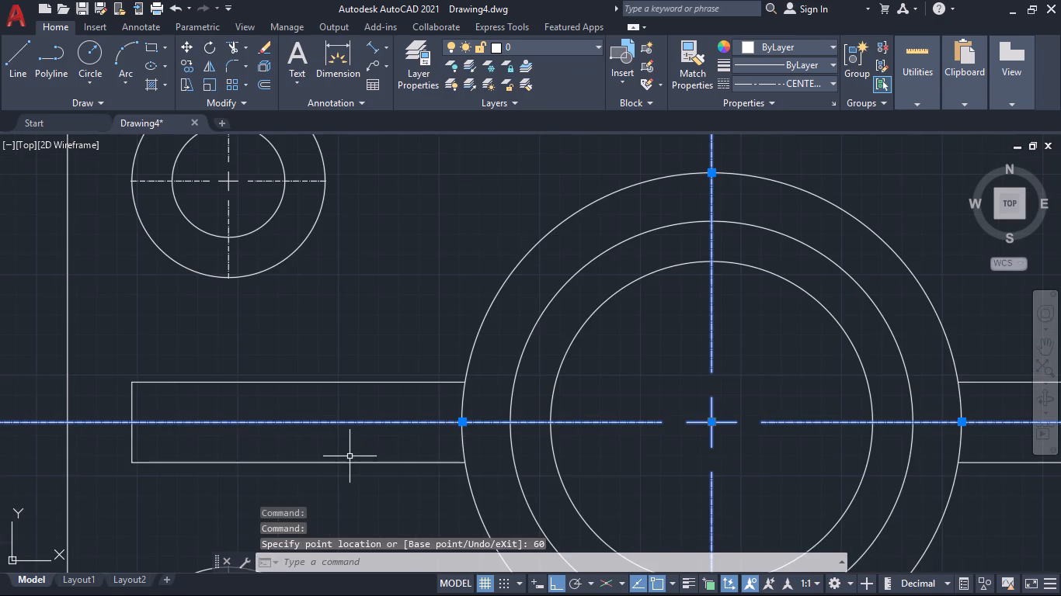
{"action": "scroll", "coordinate": [347, 453], "scroll_direction": "down", "scroll_amount": 2}
{"action": "middle_click_drag", "start_coordinate": [373, 487], "coordinate": [350, 375]}
{"action": "scroll", "coordinate": [383, 417], "scroll_direction": "down", "scroll_amount": 2}
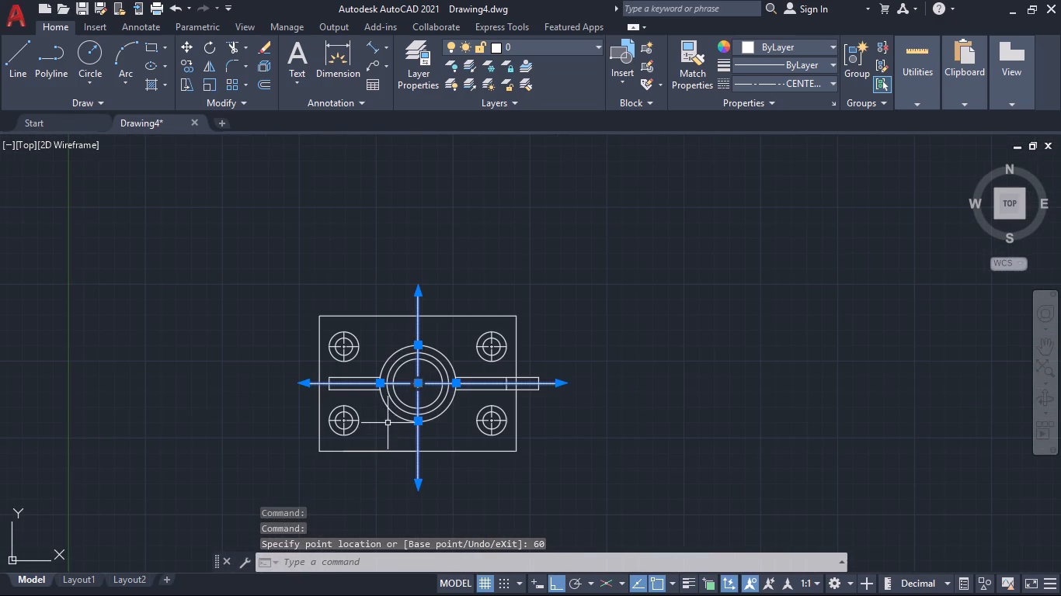
{"action": "scroll", "coordinate": [367, 424], "scroll_direction": "up", "scroll_amount": 5}
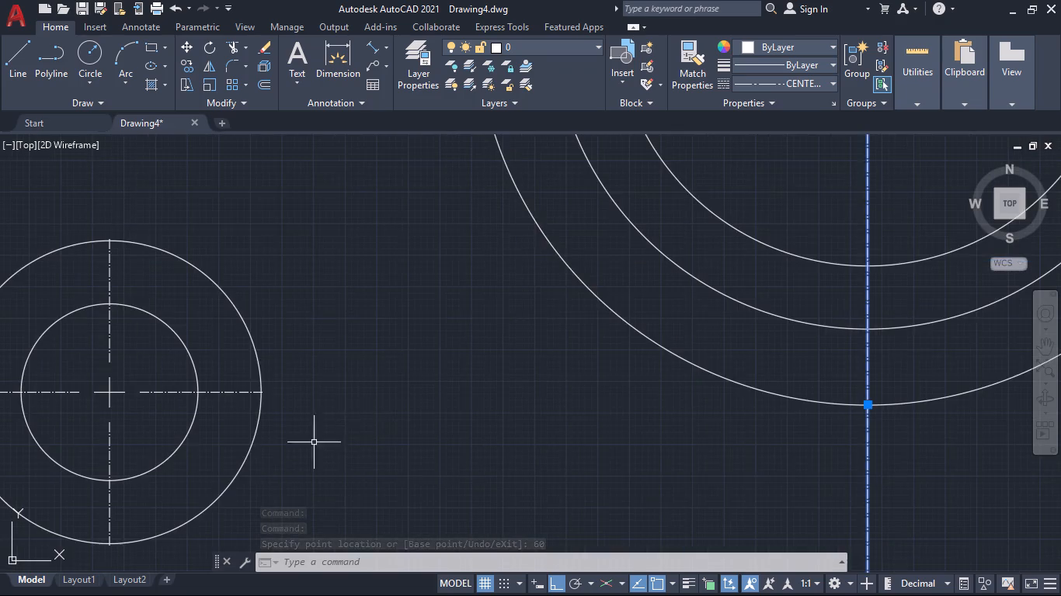
{"action": "scroll", "coordinate": [280, 443], "scroll_direction": "up", "scroll_amount": 1}
{"action": "middle_click_drag", "start_coordinate": [280, 442], "coordinate": [484, 416]}
{"action": "left_click", "coordinate": [408, 334]}
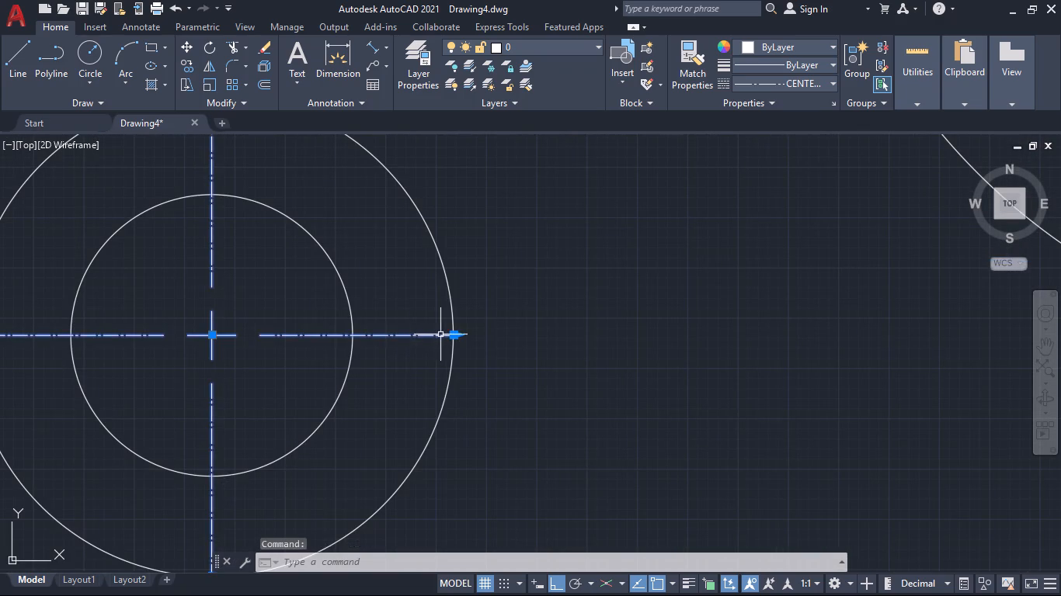
{"action": "scroll", "coordinate": [441, 334], "scroll_direction": "up", "scroll_amount": 5}
{"action": "left_click", "coordinate": [565, 336]}
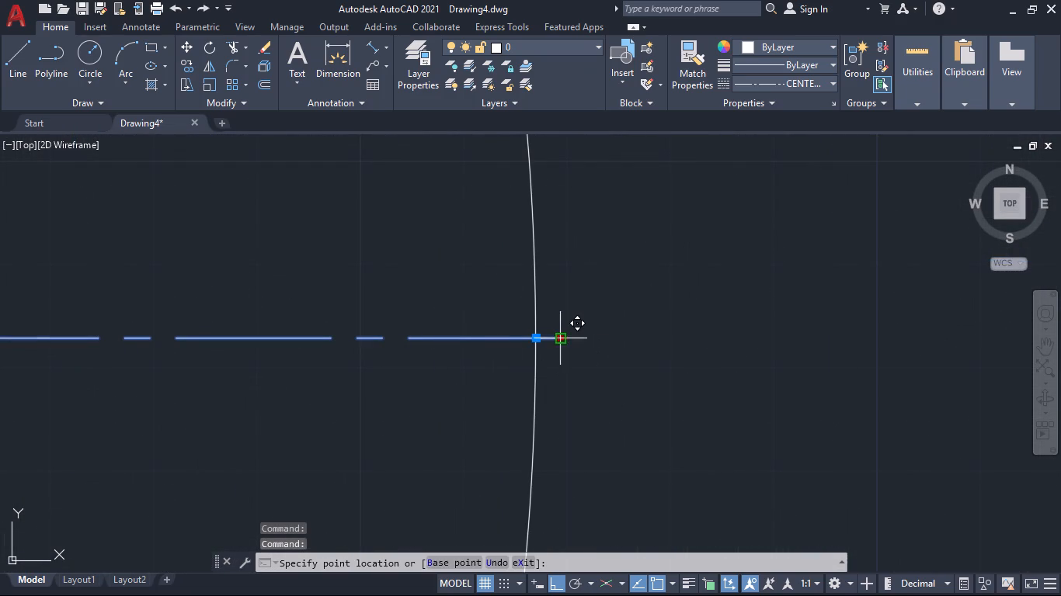
{"action": "left_click", "coordinate": [640, 341]}
Lengthen the right centerline of the lower-left circles' center mark a little further outward.
{"action": "scroll", "coordinate": [614, 394], "scroll_direction": "down", "scroll_amount": 5}
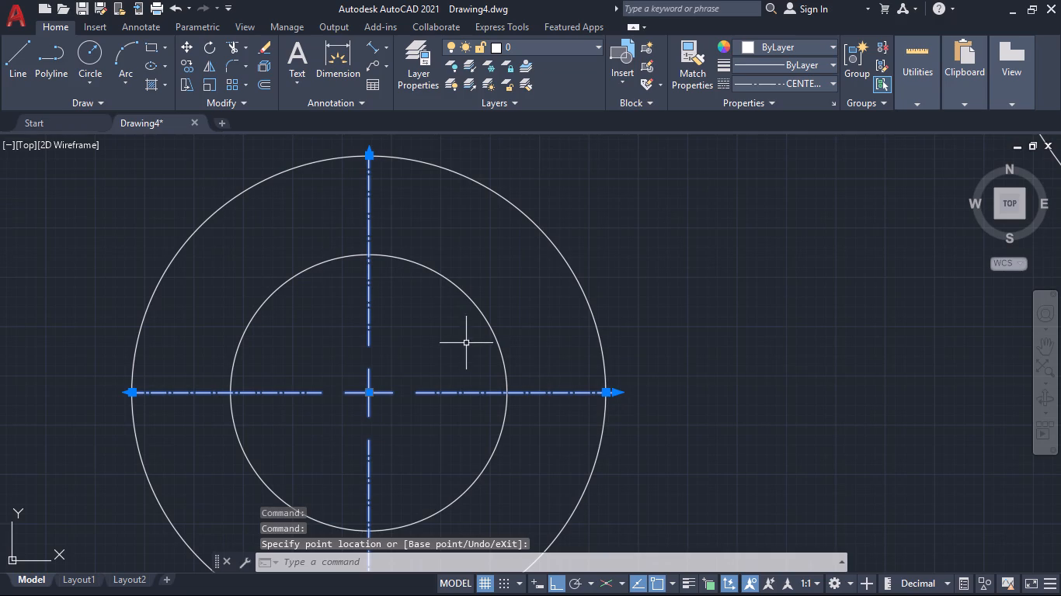
{"action": "scroll", "coordinate": [648, 418], "scroll_direction": "up", "scroll_amount": 6}
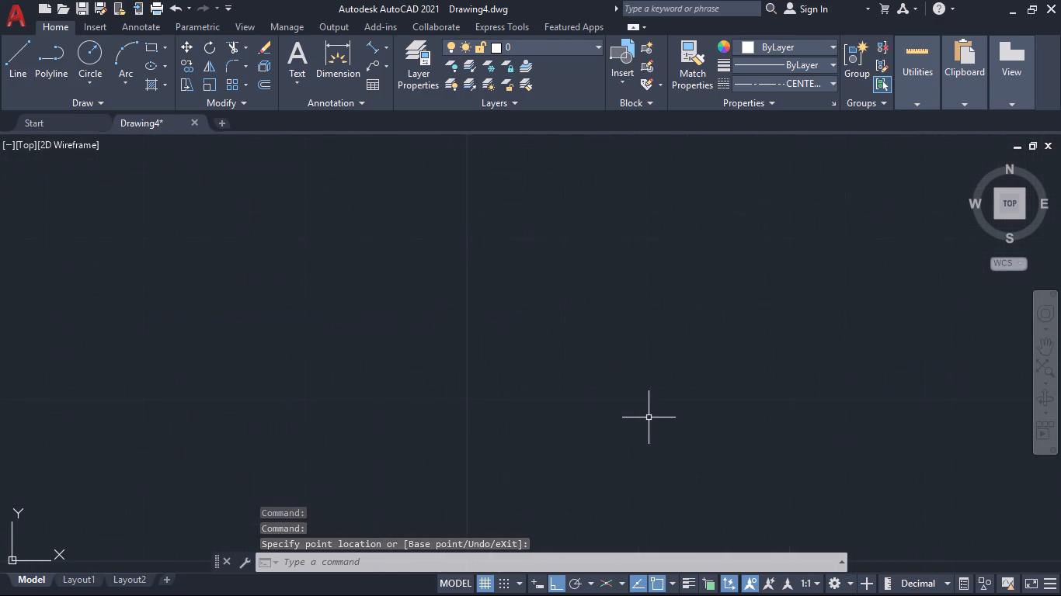
{"action": "scroll", "coordinate": [541, 376], "scroll_direction": "down", "scroll_amount": 4}
{"action": "middle_click_drag", "start_coordinate": [500, 358], "coordinate": [548, 460]}
{"action": "scroll", "coordinate": [520, 443], "scroll_direction": "up", "scroll_amount": 4}
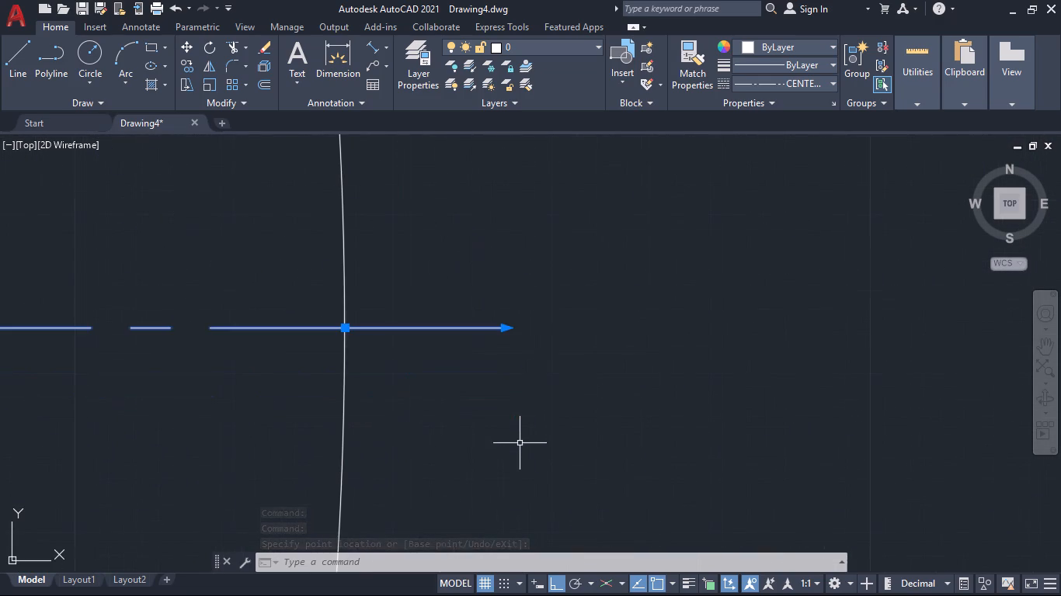
{"action": "left_click", "coordinate": [509, 327]}
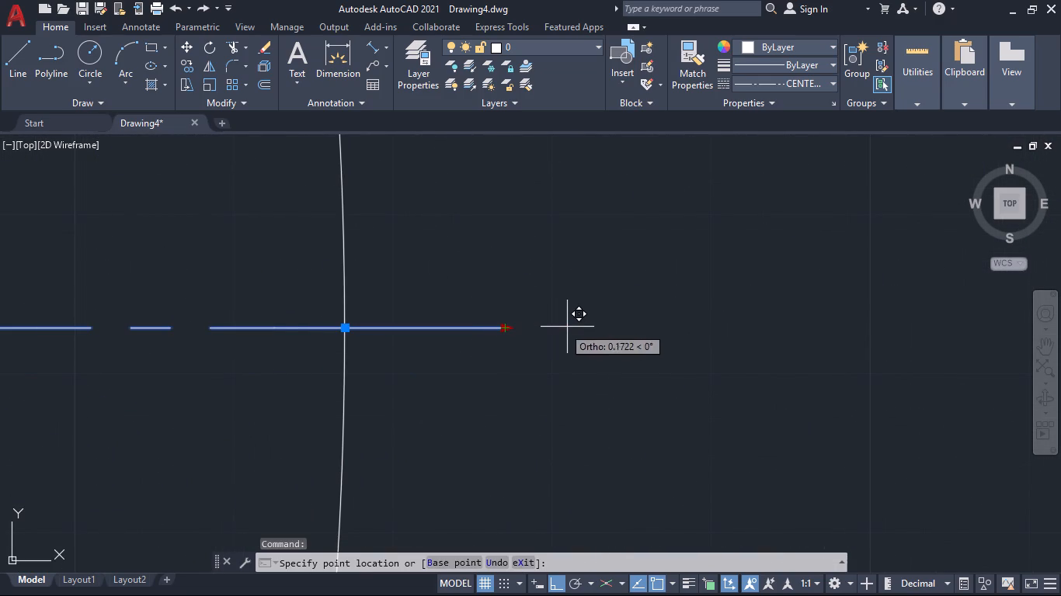
{"action": "left_click", "coordinate": [651, 333]}
Lengthen the left centerline of the lower-left circles' center mark slightly beyond the outer circle.
{"action": "scroll", "coordinate": [666, 439], "scroll_direction": "down", "scroll_amount": 6}
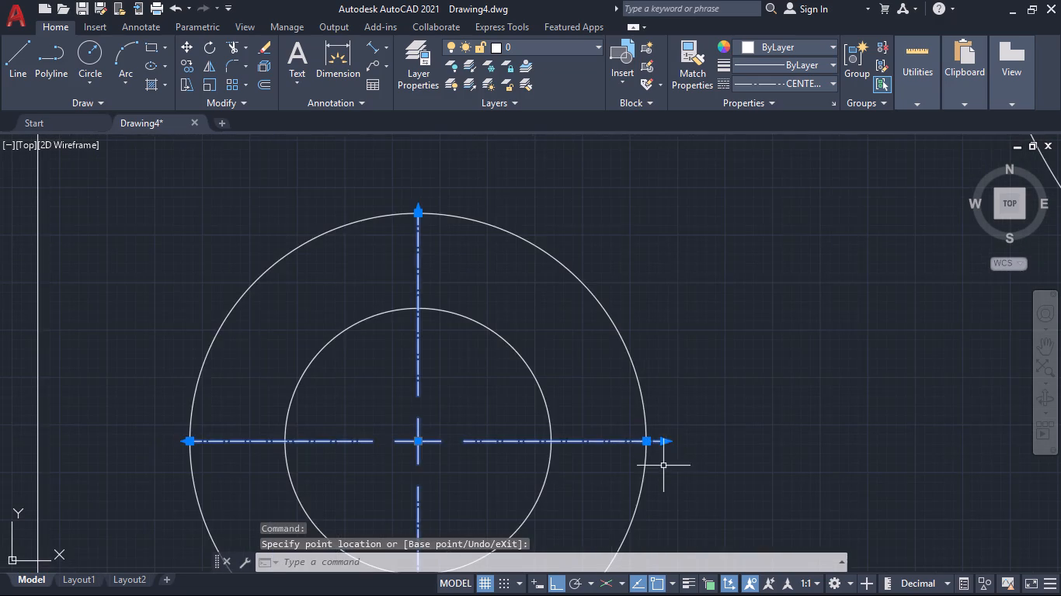
{"action": "scroll", "coordinate": [663, 470], "scroll_direction": "down", "scroll_amount": 1}
{"action": "middle_click_drag", "start_coordinate": [621, 495], "coordinate": [684, 413]}
{"action": "scroll", "coordinate": [401, 372], "scroll_direction": "up", "scroll_amount": 6}
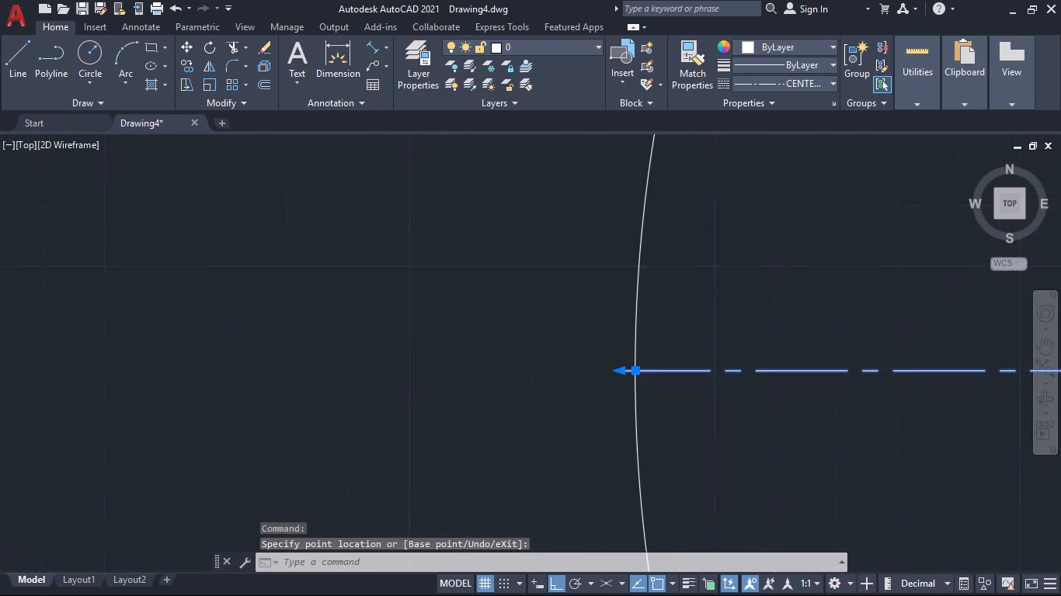
{"action": "middle_click_drag", "start_coordinate": [606, 407], "coordinate": [457, 440]}
{"action": "scroll", "coordinate": [588, 428], "scroll_direction": "up", "scroll_amount": 2}
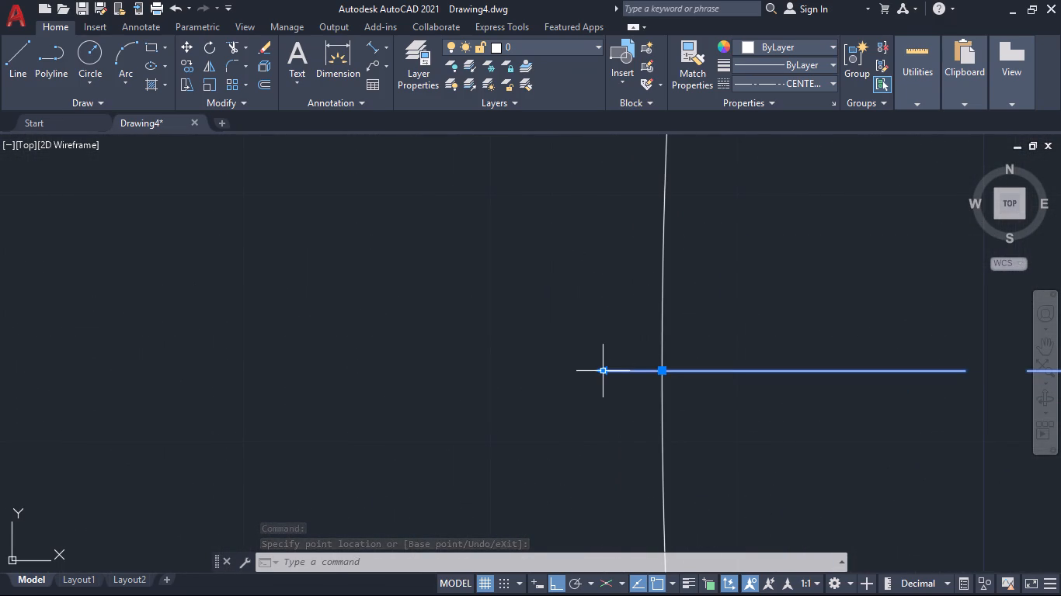
{"action": "left_click", "coordinate": [606, 372]}
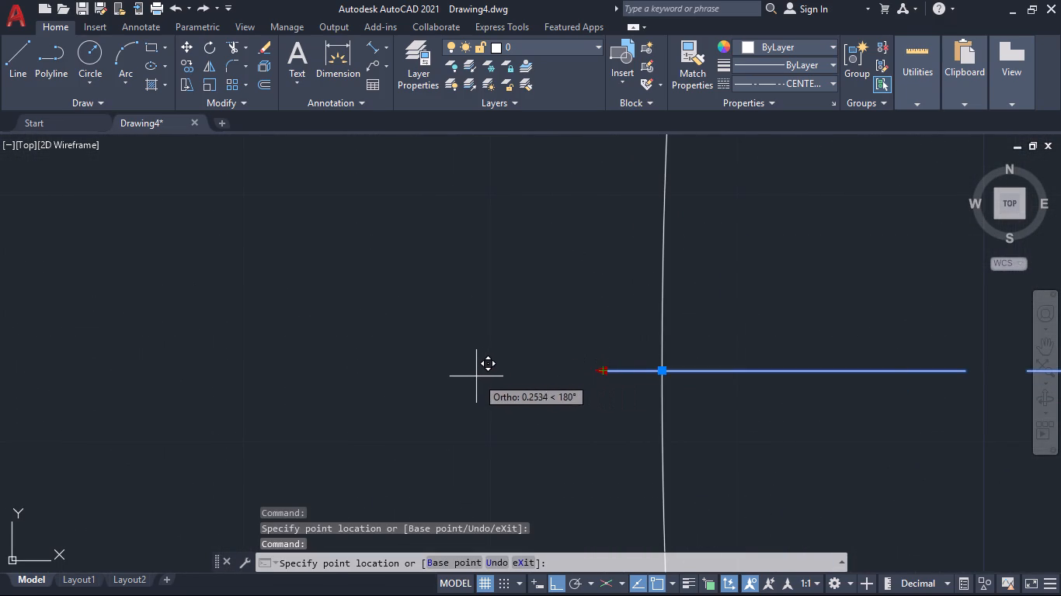
{"action": "left_click", "coordinate": [417, 370]}
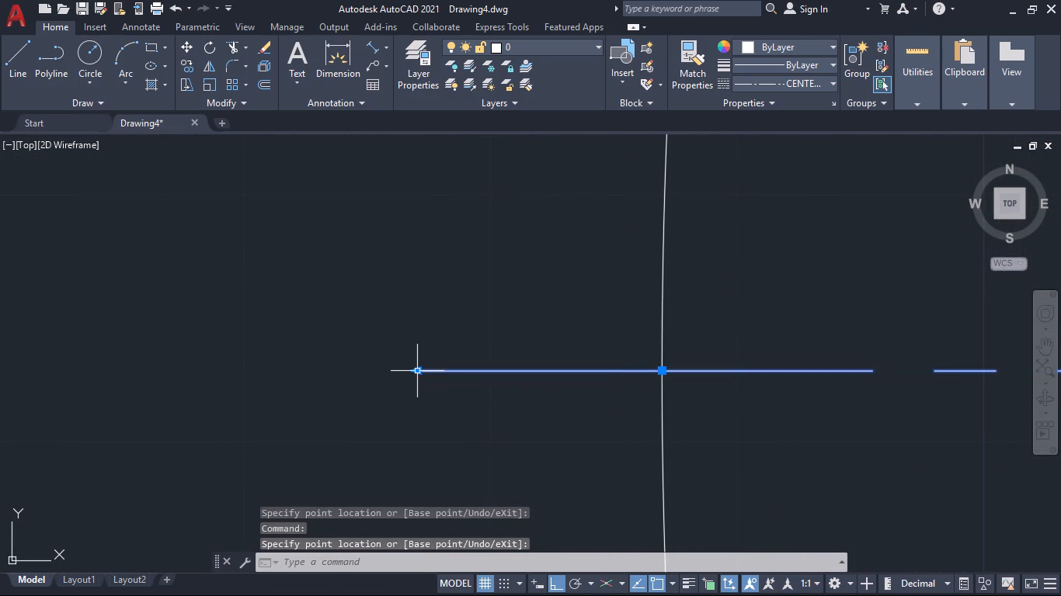
Lengthen the upper centerline of the lower-left circles' center mark slightly above the outer circle.
{"action": "scroll", "coordinate": [577, 432], "scroll_direction": "down", "scroll_amount": 5}
{"action": "middle_click_drag", "start_coordinate": [725, 480], "coordinate": [280, 426]}
{"action": "scroll", "coordinate": [508, 425], "scroll_direction": "down", "scroll_amount": 5}
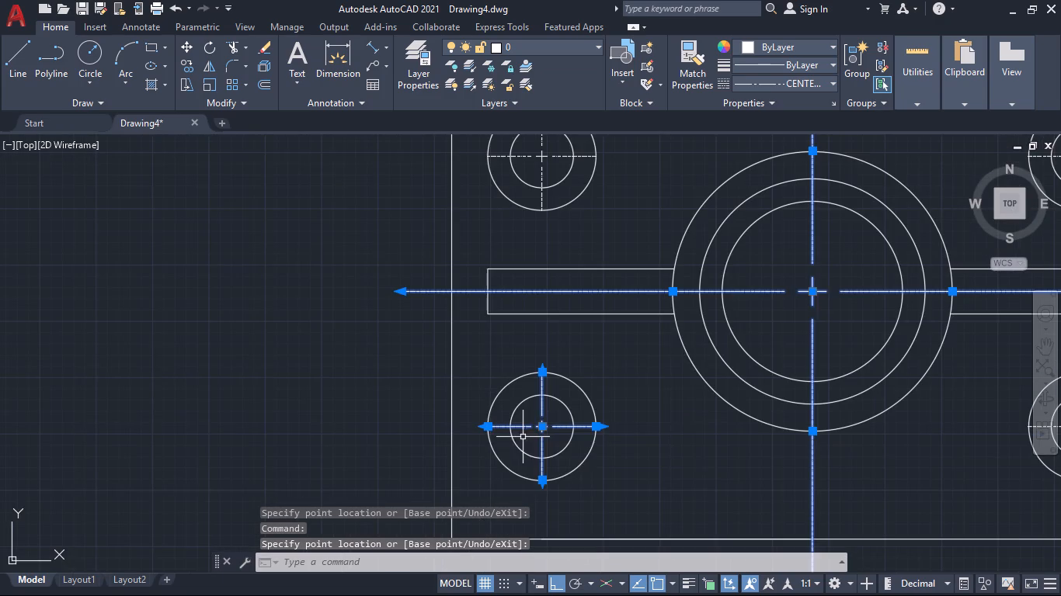
{"action": "scroll", "coordinate": [524, 382], "scroll_direction": "up", "scroll_amount": 6}
{"action": "middle_click_drag", "start_coordinate": [632, 369], "coordinate": [524, 515]}
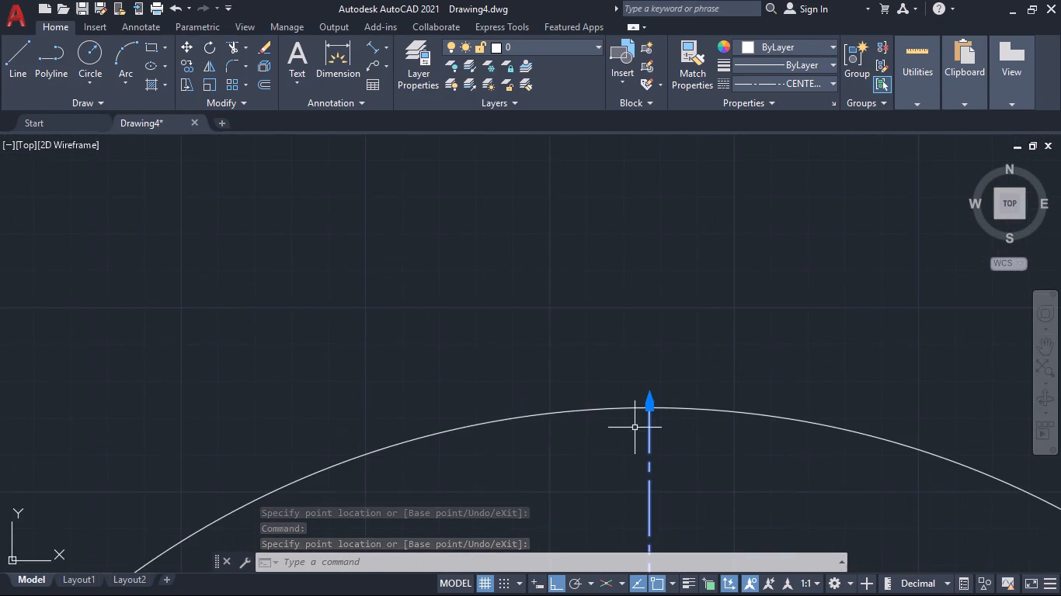
{"action": "scroll", "coordinate": [645, 415], "scroll_direction": "up", "scroll_amount": 6}
{"action": "left_click", "coordinate": [652, 234]}
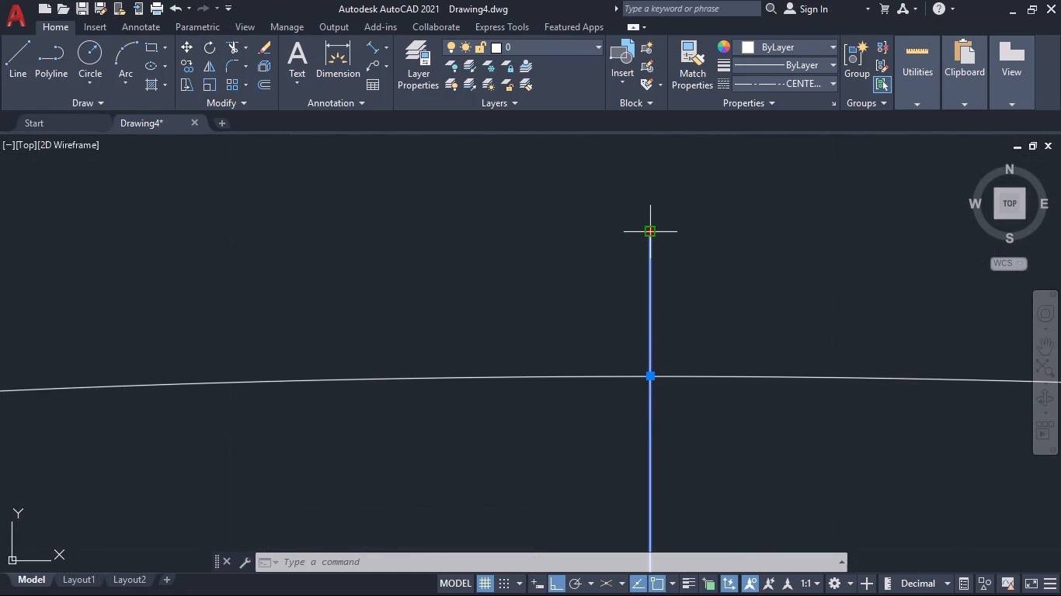
{"action": "middle_click_drag", "start_coordinate": [660, 226], "coordinate": [660, 505]}
{"action": "left_click", "coordinate": [635, 230]}
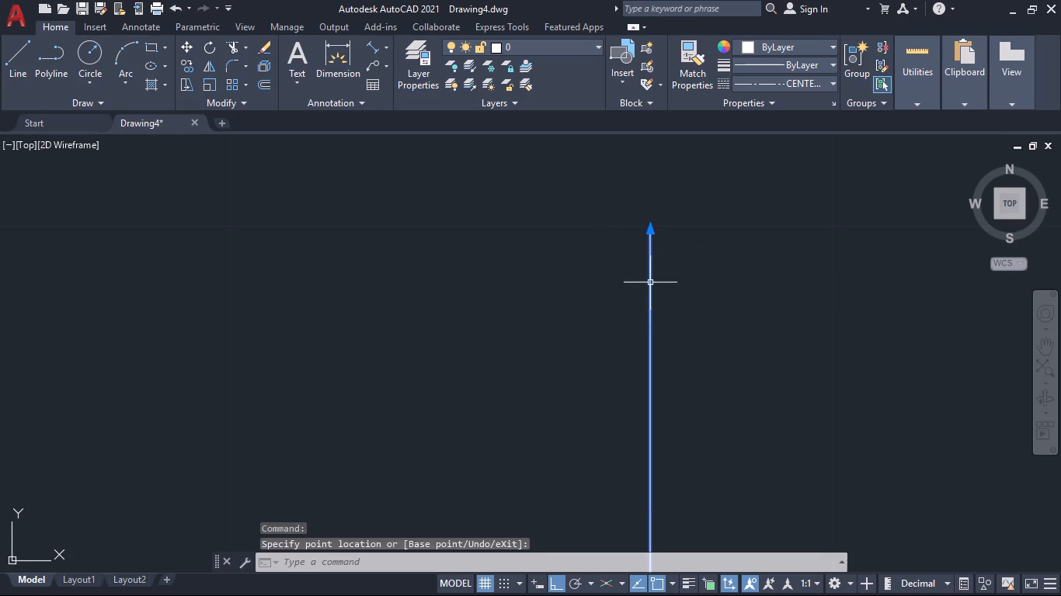
Lengthen the lower centerline of the lower-left circles' center mark slightly below the outer circle.
{"action": "scroll", "coordinate": [695, 362], "scroll_direction": "down", "scroll_amount": 5}
{"action": "scroll", "coordinate": [769, 452], "scroll_direction": "down", "scroll_amount": 4}
{"action": "middle_click_drag", "start_coordinate": [807, 499], "coordinate": [675, 255]}
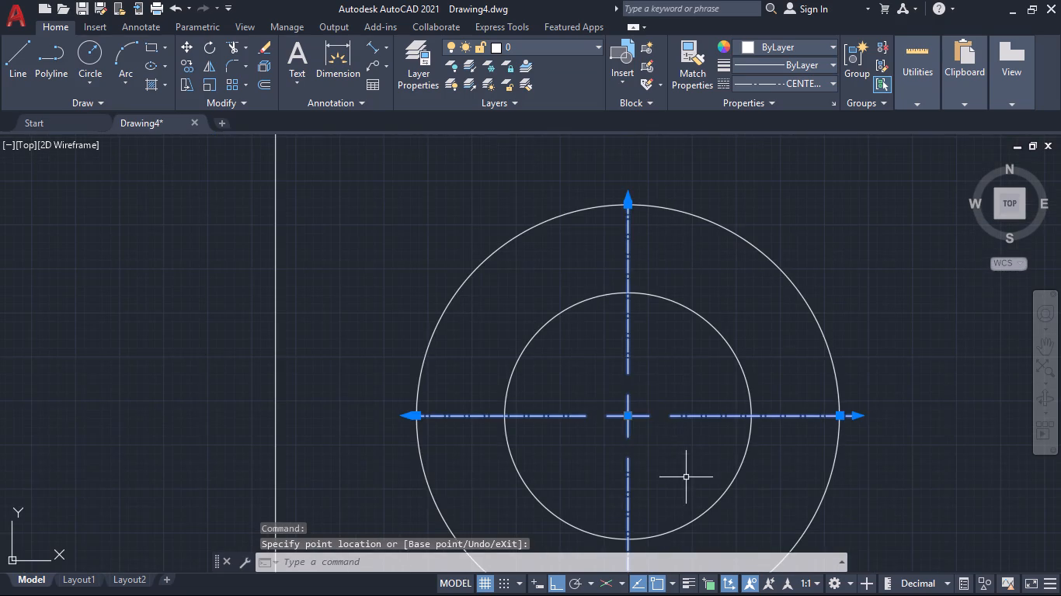
{"action": "middle_click_drag", "start_coordinate": [685, 475], "coordinate": [677, 253]}
{"action": "middle_click_drag", "start_coordinate": [642, 428], "coordinate": [668, 362]}
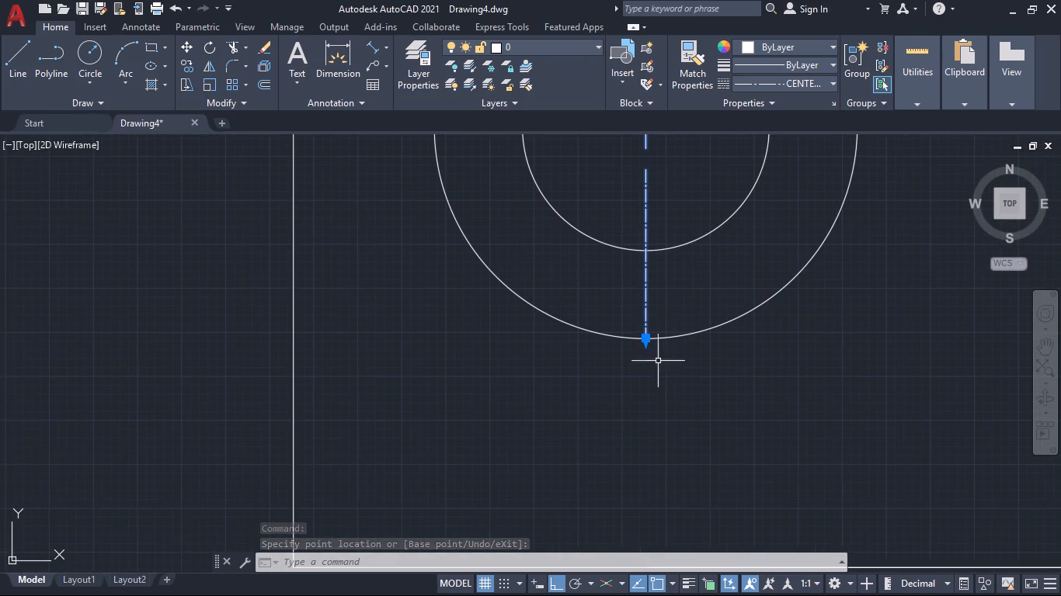
{"action": "scroll", "coordinate": [645, 327], "scroll_direction": "up", "scroll_amount": 6}
{"action": "middle_click_drag", "start_coordinate": [693, 388], "coordinate": [694, 142]}
{"action": "scroll", "coordinate": [694, 387], "scroll_direction": "up", "scroll_amount": 1}
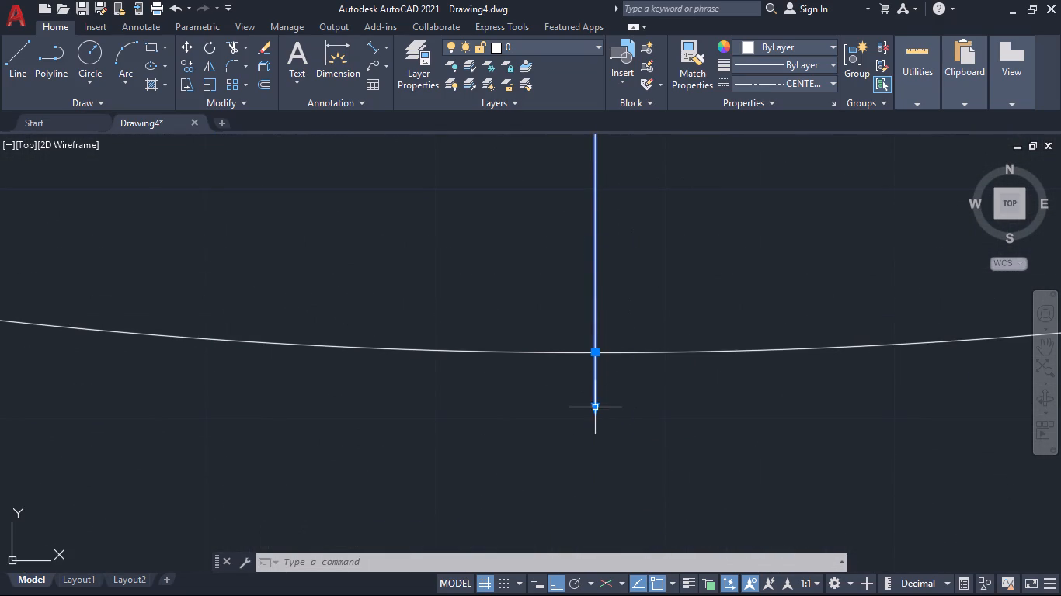
{"action": "left_click", "coordinate": [594, 407]}
{"action": "scroll", "coordinate": [590, 508], "scroll_direction": "down", "scroll_amount": 1}
{"action": "middle_click_drag", "start_coordinate": [590, 504], "coordinate": [597, 208]}
{"action": "left_click", "coordinate": [598, 445]}
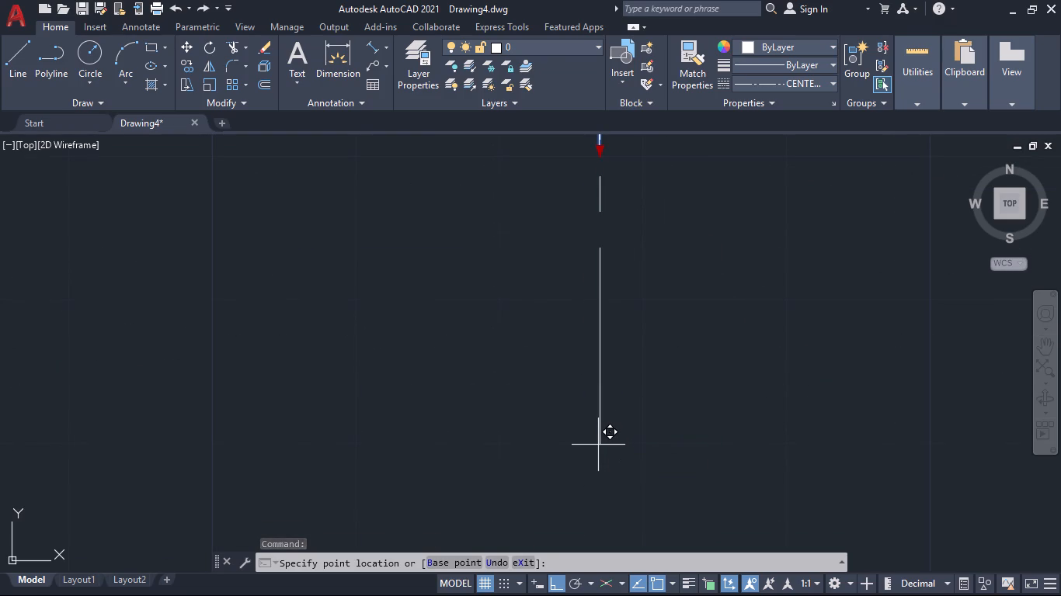
Lengthen the upper centerline of the upper-left circles' center mark slightly above the outer circle.
{"action": "scroll", "coordinate": [638, 455], "scroll_direction": "down", "scroll_amount": 5}
{"action": "scroll", "coordinate": [734, 464], "scroll_direction": "down", "scroll_amount": 5}
{"action": "middle_click_drag", "start_coordinate": [793, 475], "coordinate": [556, 452]}
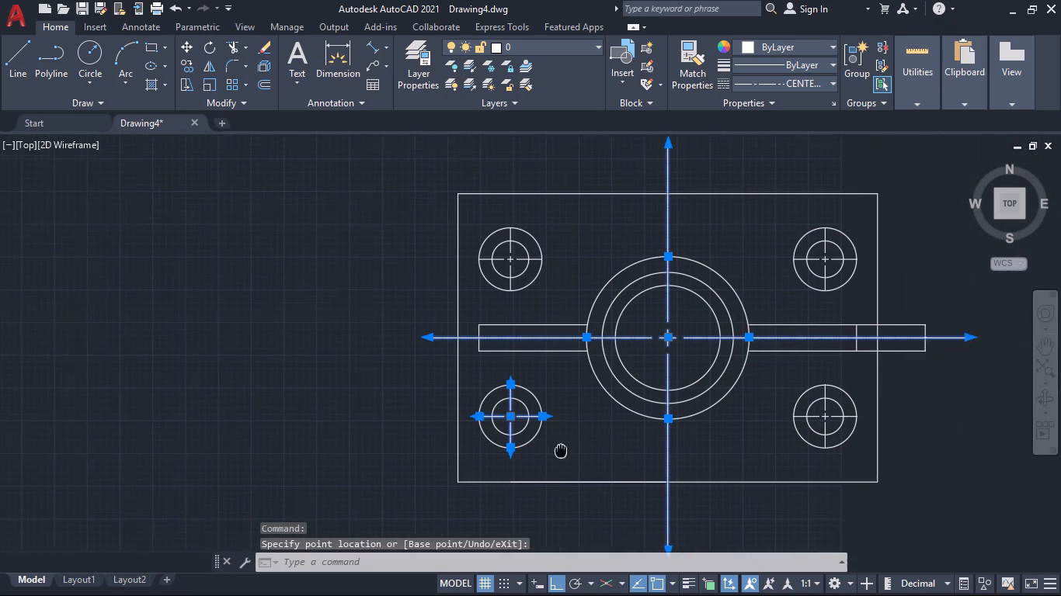
{"action": "middle_click_drag", "start_coordinate": [556, 452], "coordinate": [553, 454]}
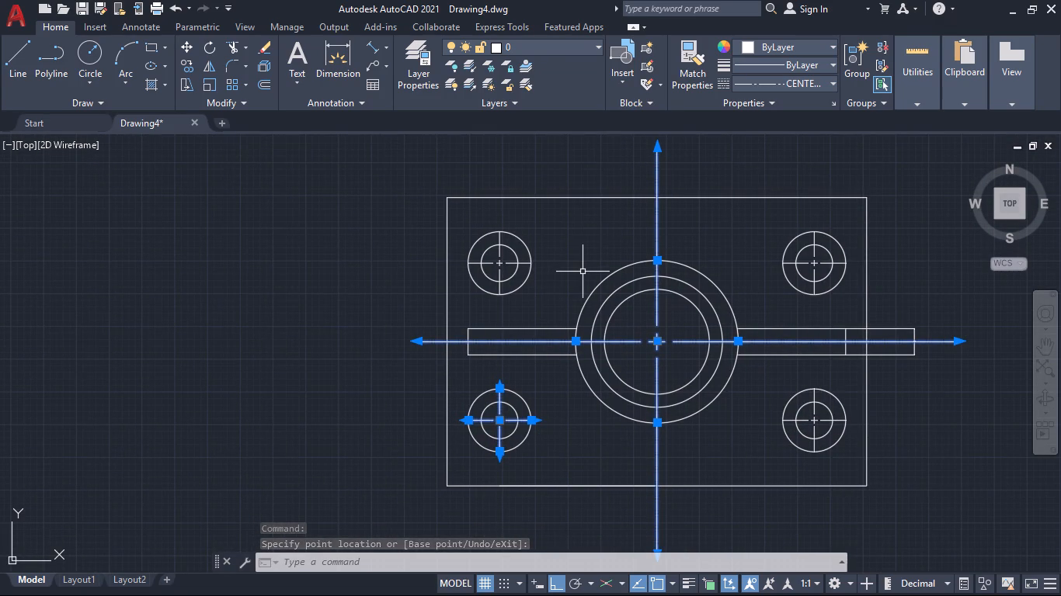
{"action": "middle_click_drag", "start_coordinate": [583, 272], "coordinate": [597, 323]}
{"action": "scroll", "coordinate": [521, 290], "scroll_direction": "up", "scroll_amount": 4}
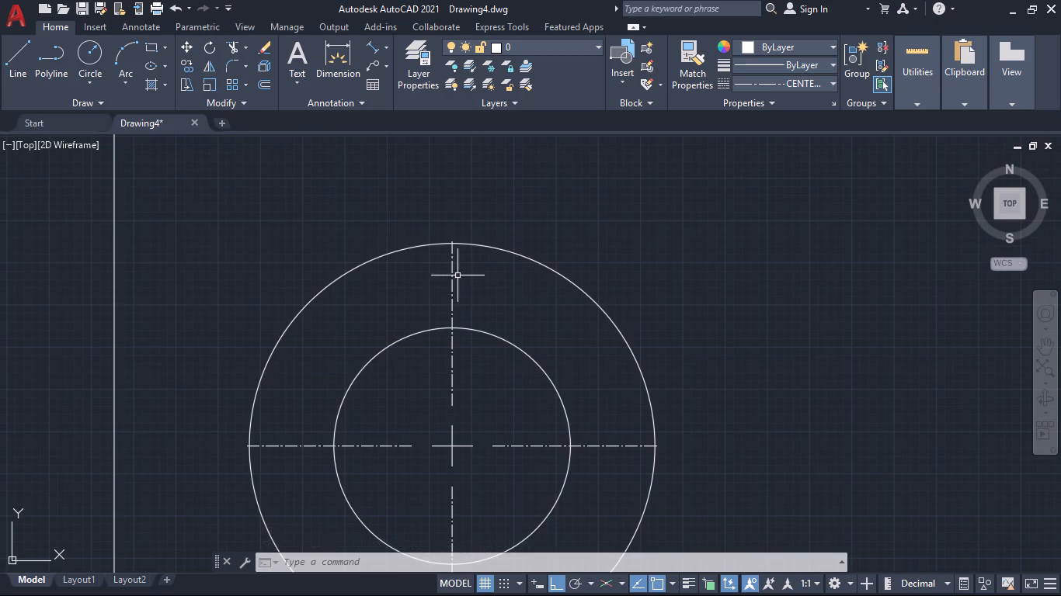
{"action": "left_click", "coordinate": [452, 265]}
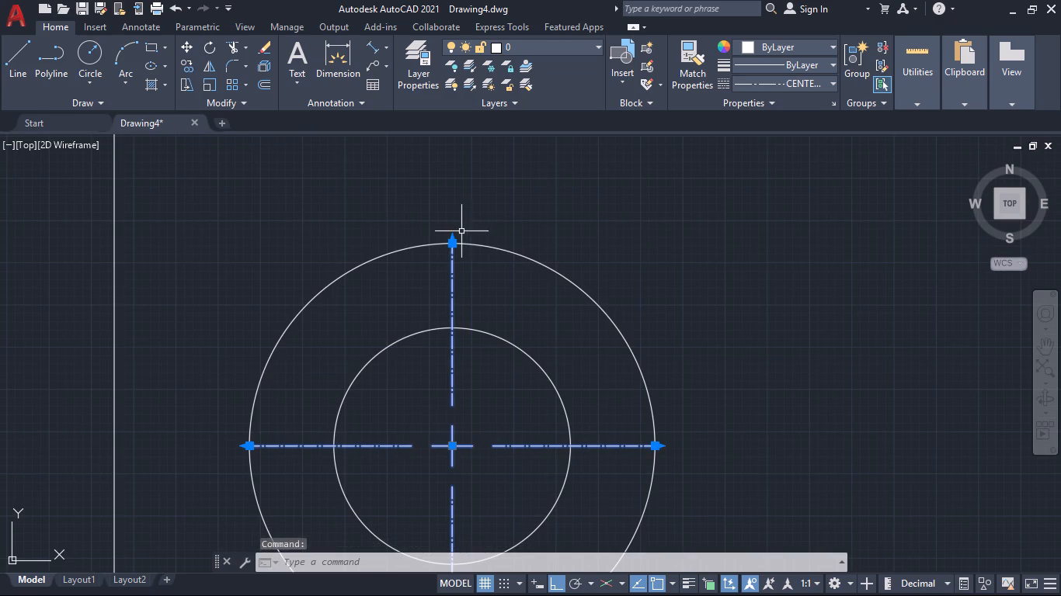
{"action": "scroll", "coordinate": [453, 234], "scroll_direction": "up", "scroll_amount": 6}
{"action": "left_click", "coordinate": [414, 372]}
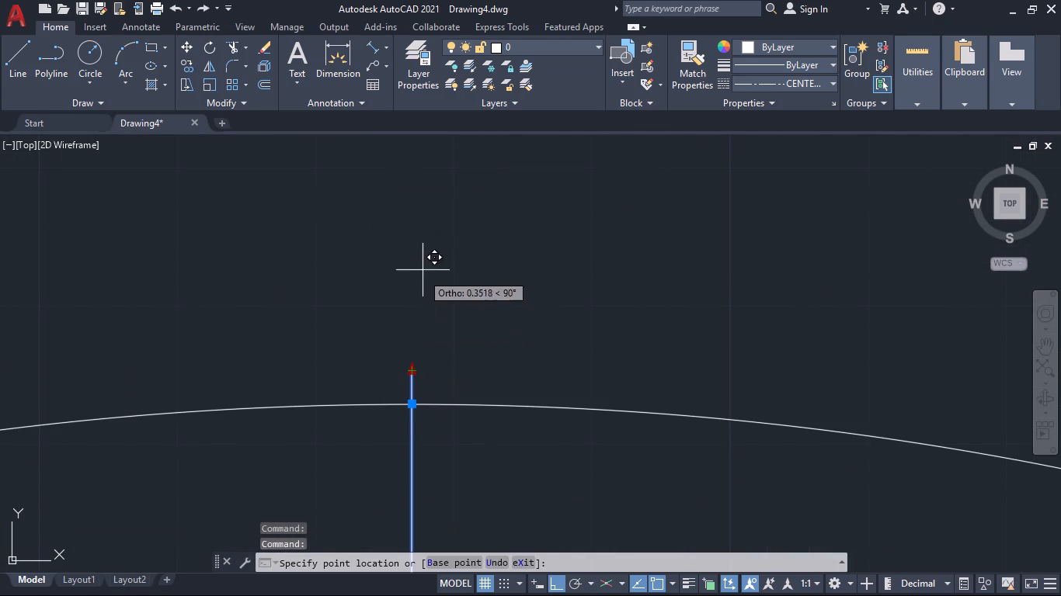
{"action": "left_click", "coordinate": [413, 144]}
Lengthen the right centerline of the upper-left circles' center mark slightly beyond the outer circle, extending it in two increments.
{"action": "scroll", "coordinate": [515, 307], "scroll_direction": "down", "scroll_amount": 6}
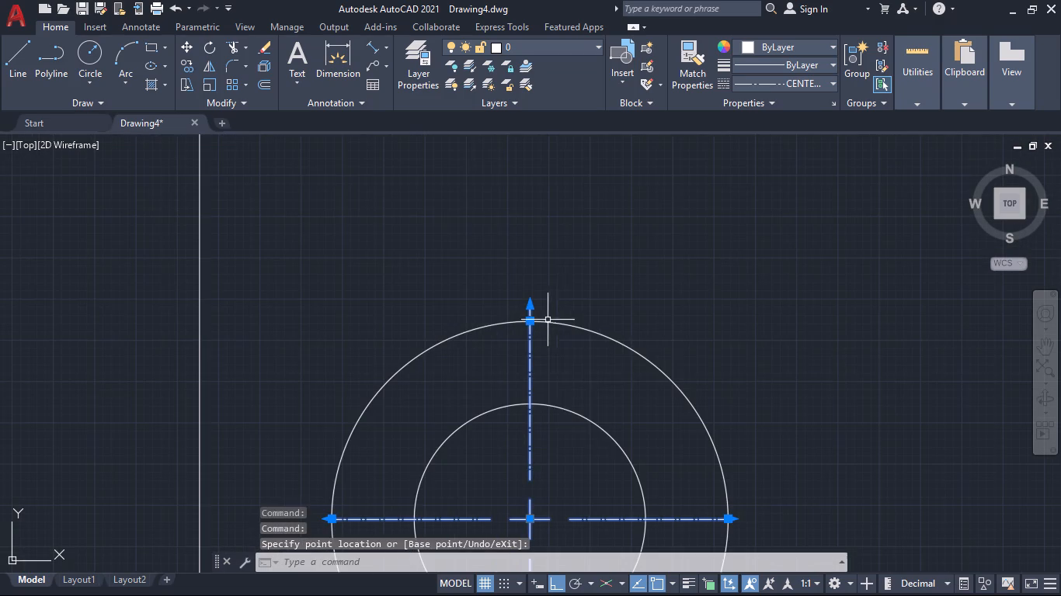
{"action": "middle_click_drag", "start_coordinate": [627, 419], "coordinate": [501, 229]}
{"action": "scroll", "coordinate": [594, 334], "scroll_direction": "up", "scroll_amount": 6}
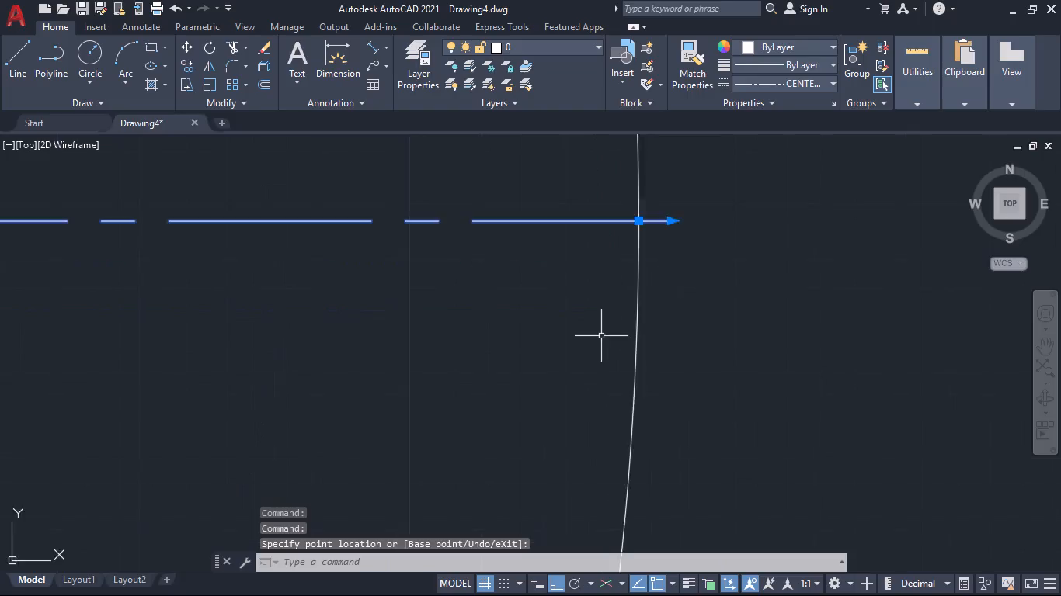
{"action": "middle_click_drag", "start_coordinate": [660, 288], "coordinate": [614, 369]}
{"action": "left_click", "coordinate": [625, 303]}
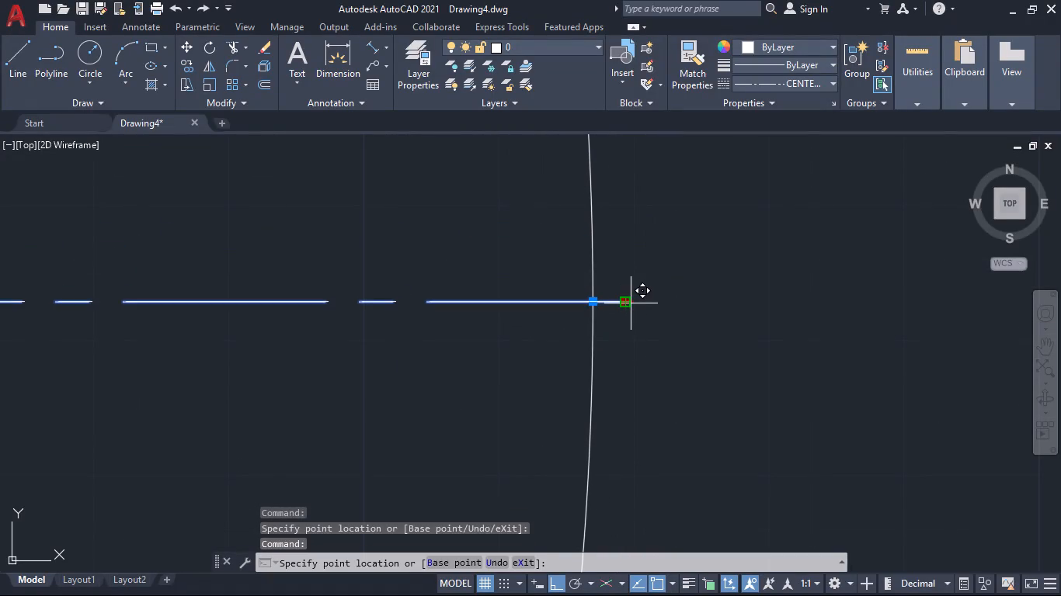
{"action": "left_click_drag", "start_coordinate": [631, 303], "coordinate": [651, 302]}
{"action": "left_click", "coordinate": [628, 303]}
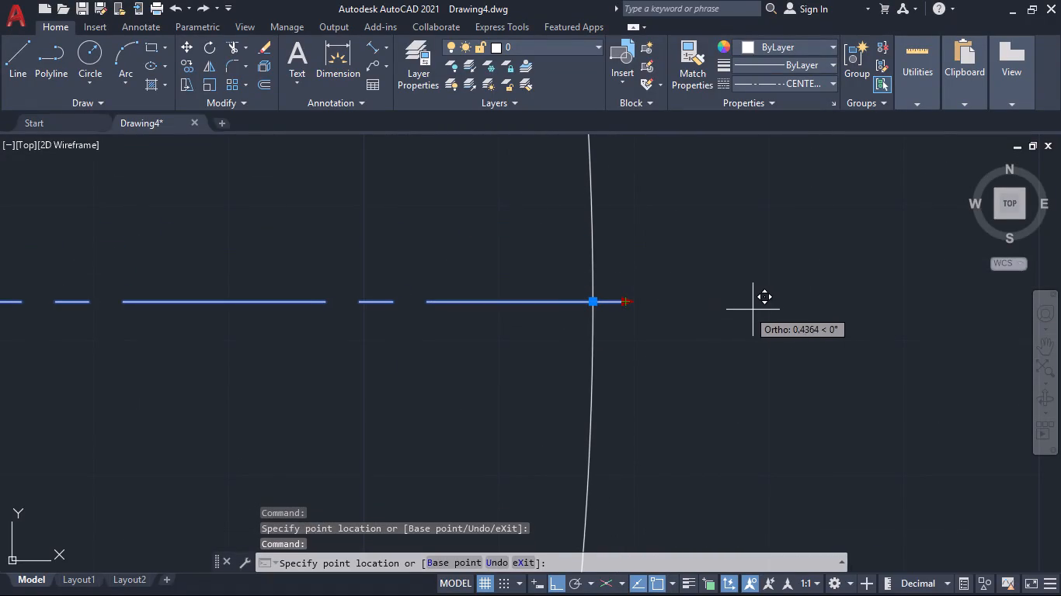
{"action": "left_click", "coordinate": [784, 301]}
{"action": "scroll", "coordinate": [771, 377], "scroll_direction": "down", "scroll_amount": 6}
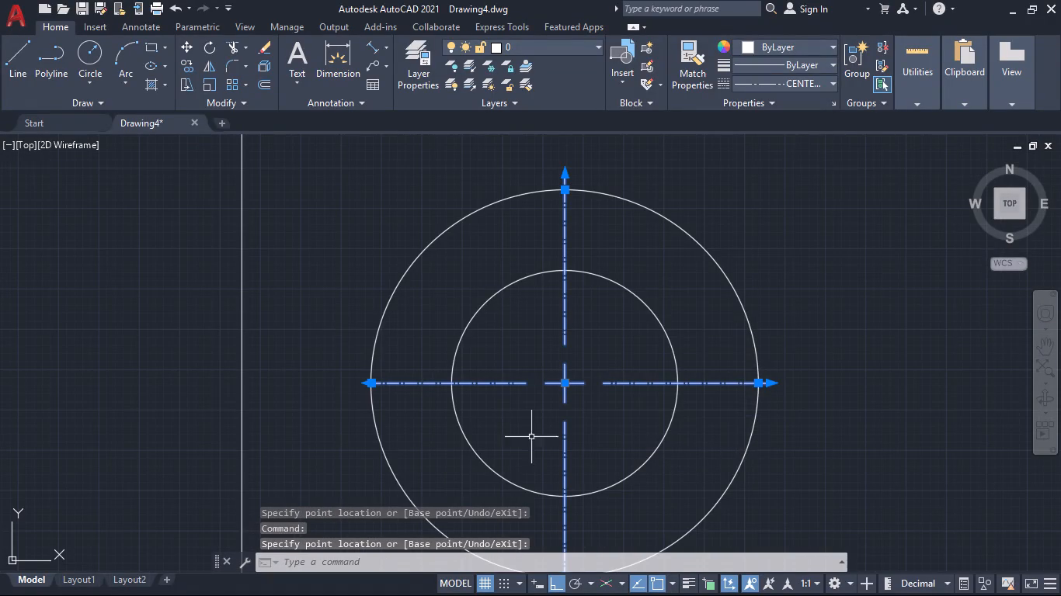
{"action": "scroll", "coordinate": [772, 387], "scroll_direction": "up", "scroll_amount": 5}
{"action": "left_click", "coordinate": [730, 363]}
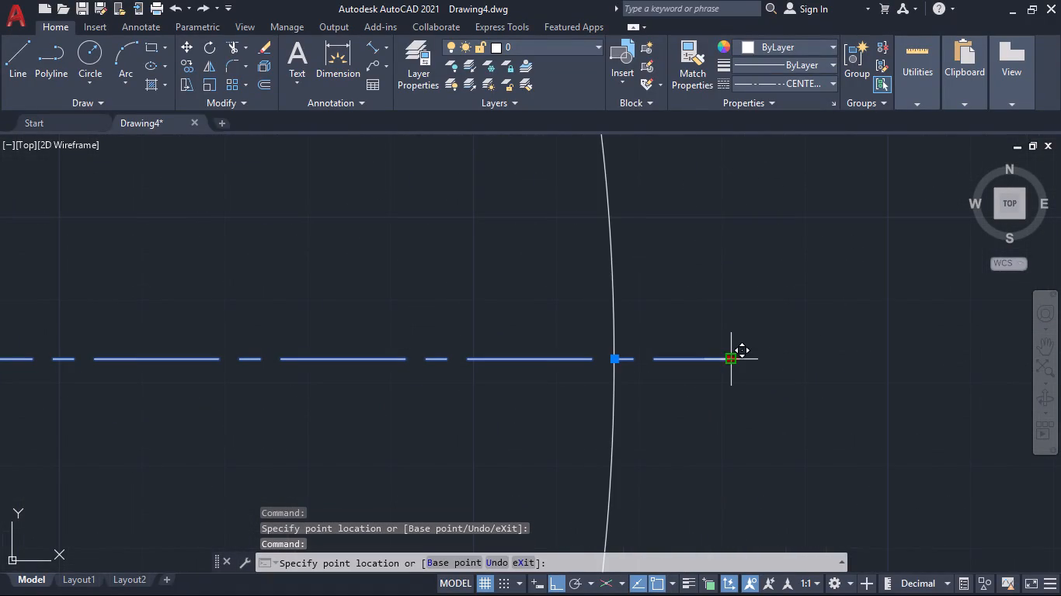
{"action": "left_click", "coordinate": [840, 362]}
{"action": "scroll", "coordinate": [755, 436], "scroll_direction": "down", "scroll_amount": 6}
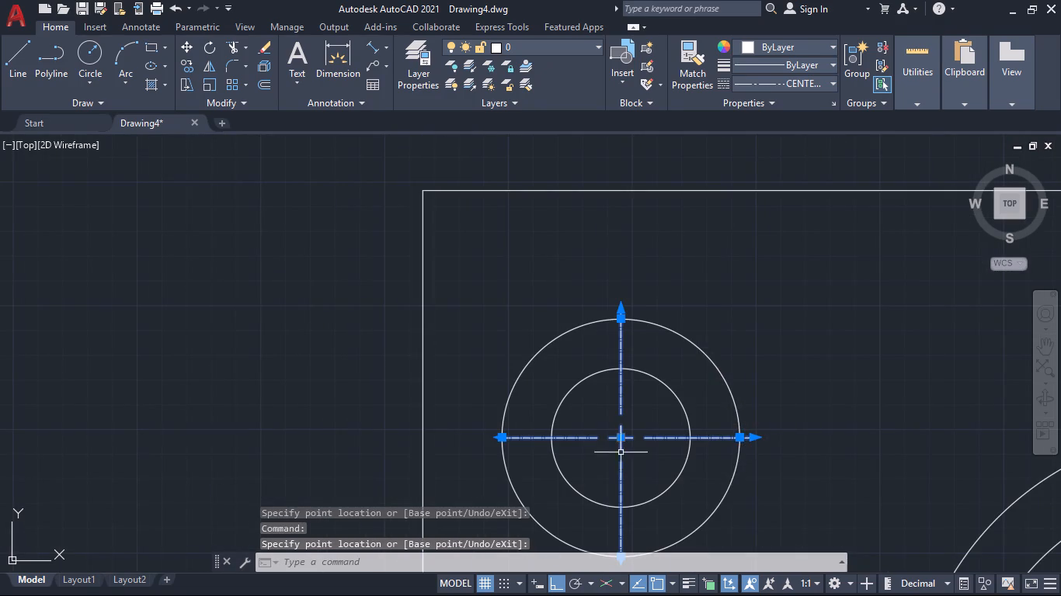
Lengthen the left centerline of the upper-left circles' center mark by about 0.8 units beyond the outer circle.
{"action": "scroll", "coordinate": [503, 447], "scroll_direction": "up", "scroll_amount": 6}
{"action": "middle_click_drag", "start_coordinate": [509, 410], "coordinate": [558, 452]}
{"action": "scroll", "coordinate": [473, 361], "scroll_direction": "up", "scroll_amount": 2}
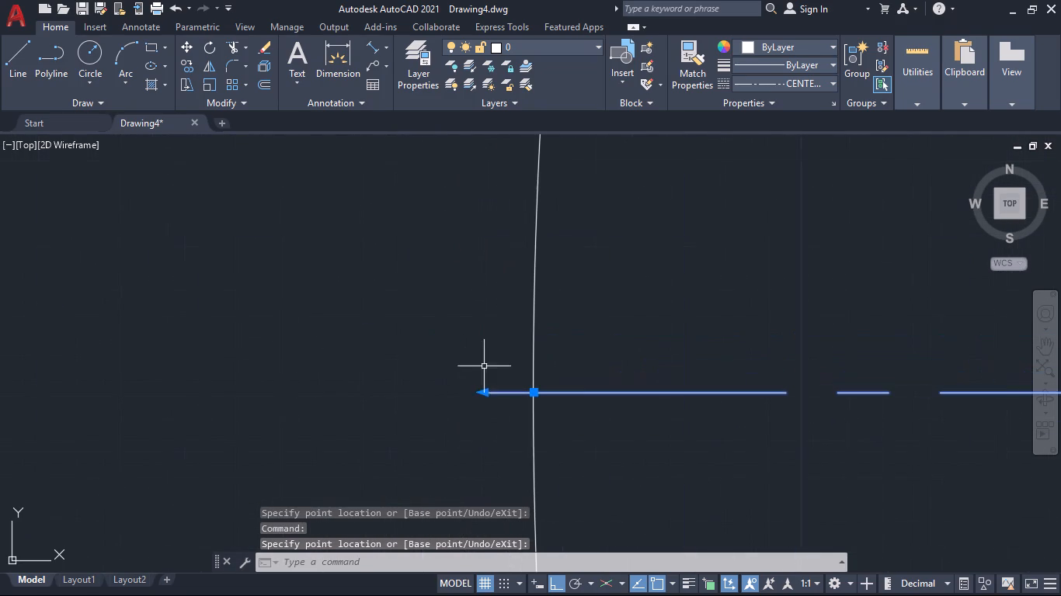
{"action": "left_click", "coordinate": [482, 392]}
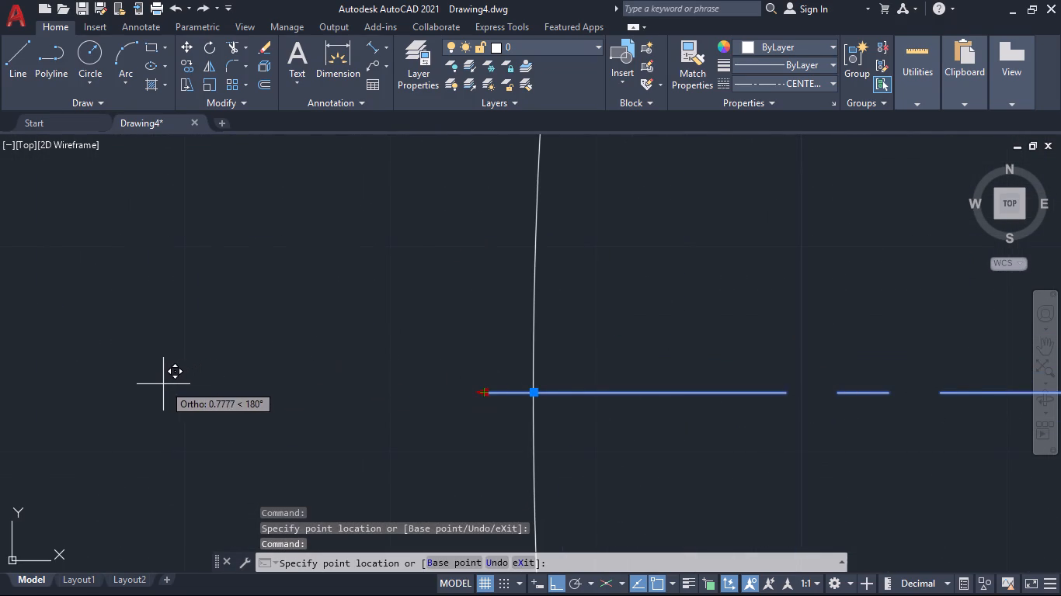
{"action": "left_click", "coordinate": [158, 383]}
Lengthen the lower centerline of the upper-left circles' center mark slightly below the outer circle.
{"action": "scroll", "coordinate": [178, 386], "scroll_direction": "down", "scroll_amount": 5}
{"action": "scroll", "coordinate": [263, 418], "scroll_direction": "down", "scroll_amount": 2}
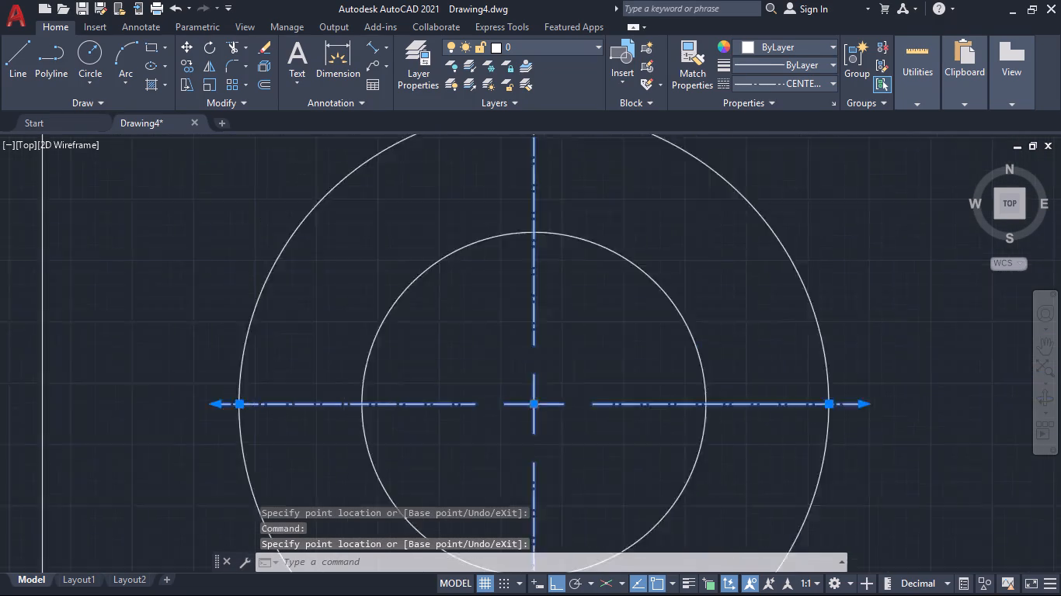
{"action": "scroll", "coordinate": [278, 422], "scroll_direction": "down", "scroll_amount": 3}
{"action": "scroll", "coordinate": [346, 468], "scroll_direction": "up", "scroll_amount": 5}
{"action": "middle_click_drag", "start_coordinate": [339, 457], "coordinate": [380, 274]}
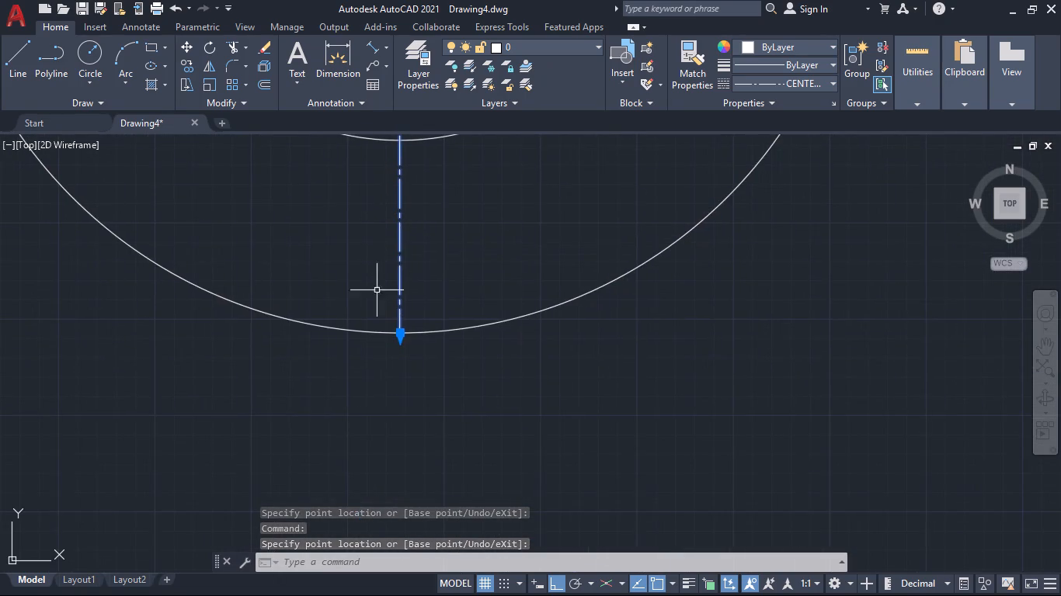
{"action": "scroll", "coordinate": [399, 345], "scroll_direction": "up", "scroll_amount": 6}
{"action": "left_click", "coordinate": [357, 210]}
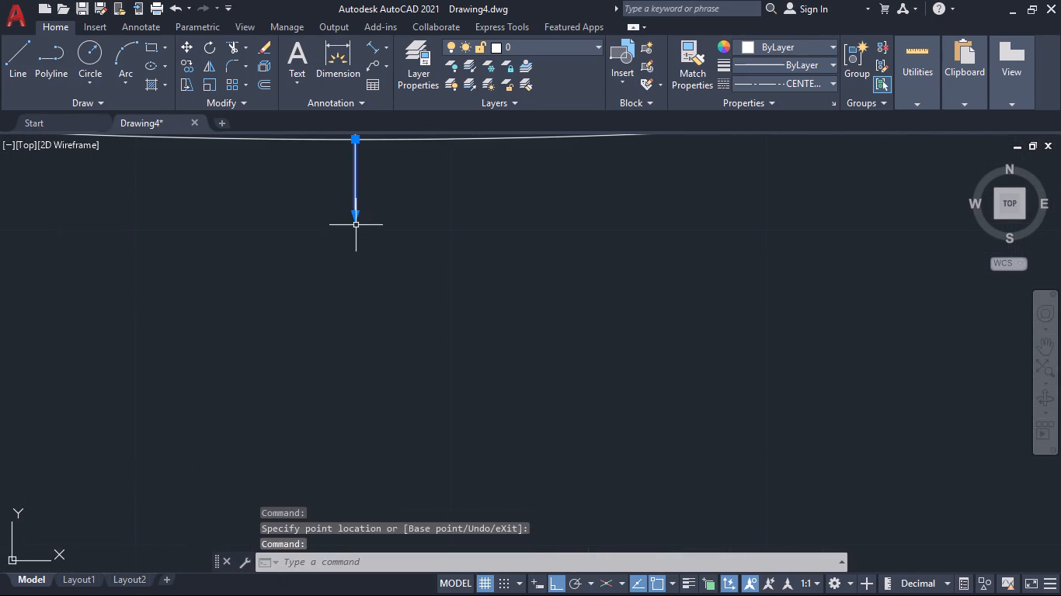
{"action": "left_click", "coordinate": [357, 214]}
{"action": "left_click", "coordinate": [357, 214]}
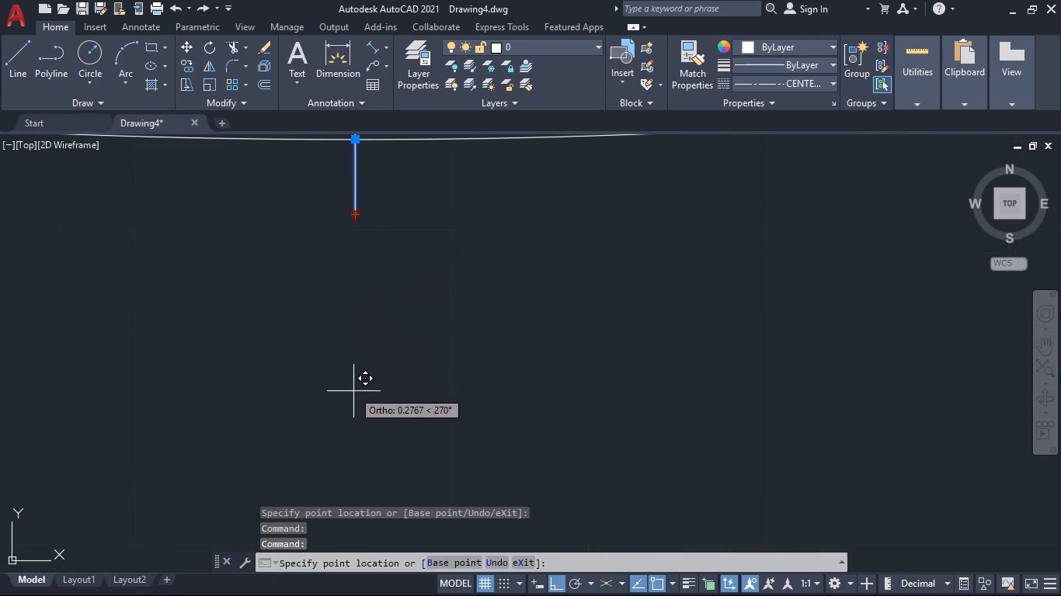
{"action": "left_click", "coordinate": [359, 429]}
Lengthen the upper centerline of the upper-right circles' center mark slightly above the outer circle.
{"action": "scroll", "coordinate": [539, 446], "scroll_direction": "down", "scroll_amount": 6}
{"action": "scroll", "coordinate": [670, 441], "scroll_direction": "down", "scroll_amount": 3}
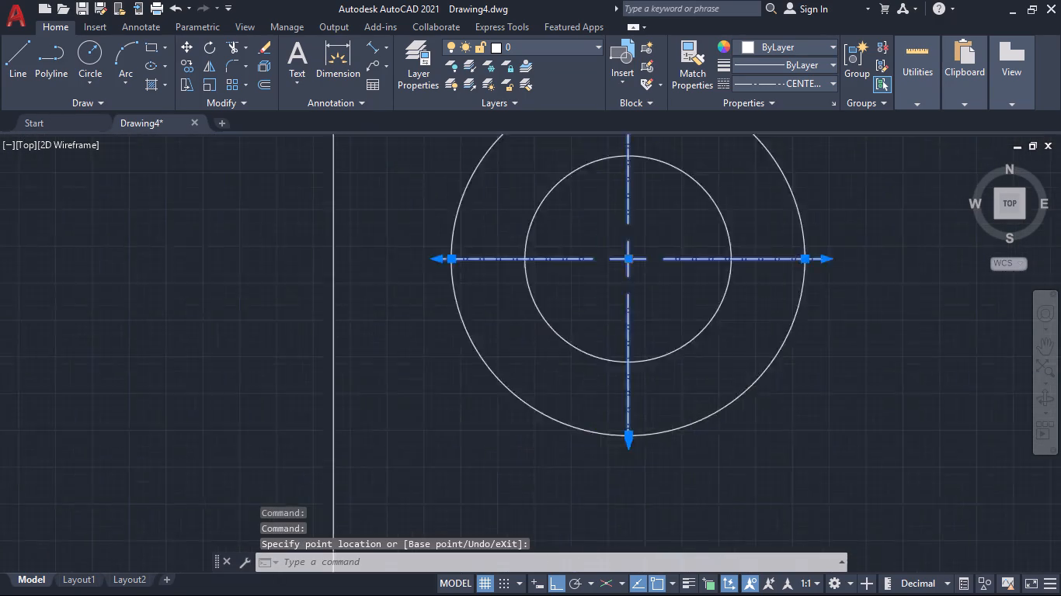
{"action": "scroll", "coordinate": [695, 449], "scroll_direction": "down", "scroll_amount": 2}
{"action": "middle_click_drag", "start_coordinate": [753, 442], "coordinate": [413, 407]}
{"action": "middle_click_drag", "start_coordinate": [753, 421], "coordinate": [587, 432]}
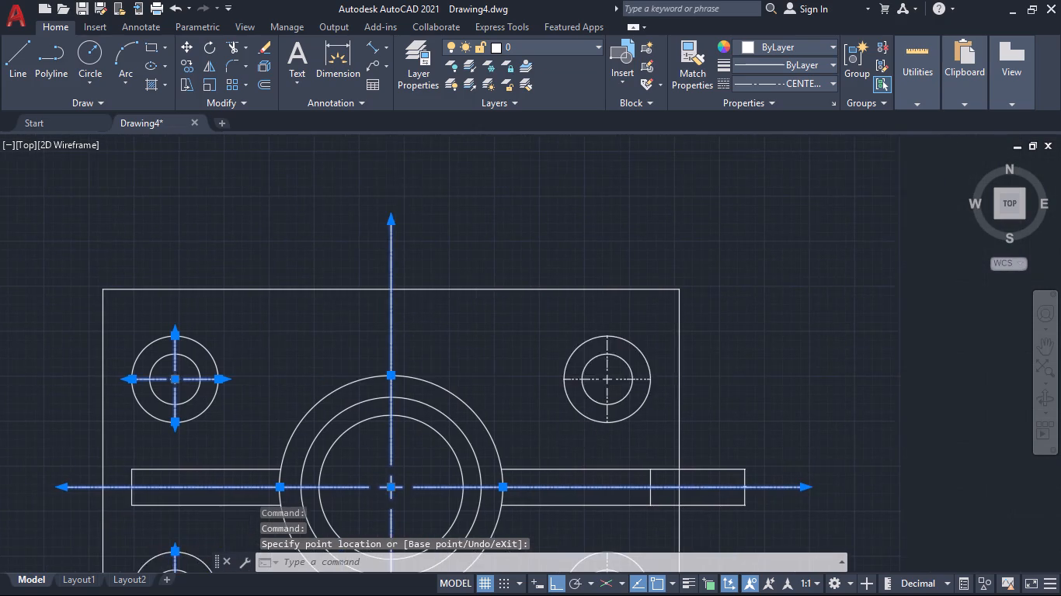
{"action": "scroll", "coordinate": [607, 370], "scroll_direction": "up", "scroll_amount": 5}
{"action": "middle_click_drag", "start_coordinate": [640, 324], "coordinate": [628, 546]}
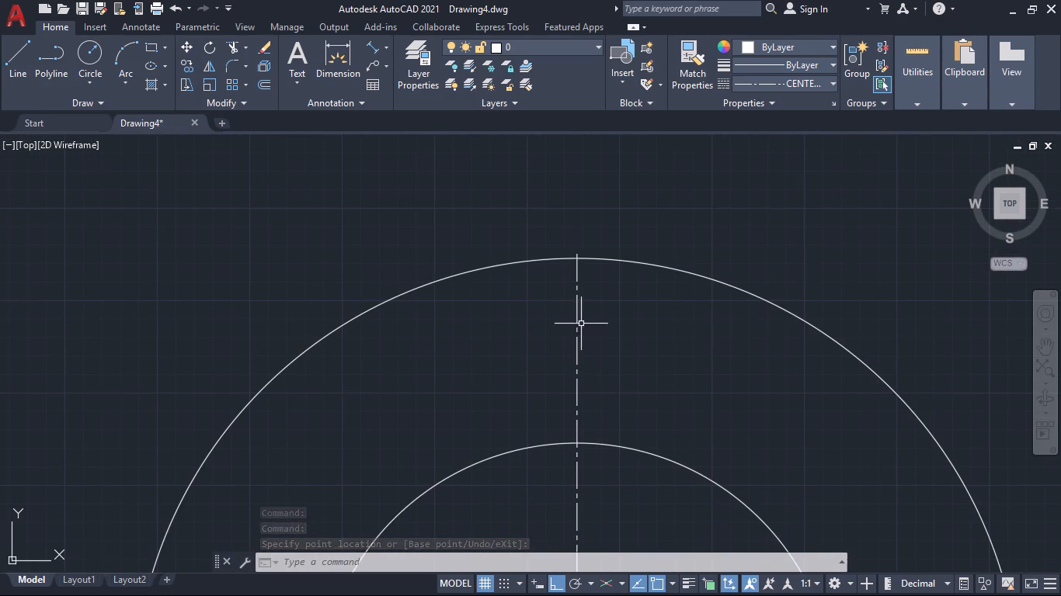
{"action": "left_click", "coordinate": [574, 320]}
{"action": "left_click", "coordinate": [580, 316]}
{"action": "left_click", "coordinate": [578, 313]}
{"action": "middle_click_drag", "start_coordinate": [611, 294], "coordinate": [621, 415]}
{"action": "scroll", "coordinate": [583, 376], "scroll_direction": "up", "scroll_amount": 7}
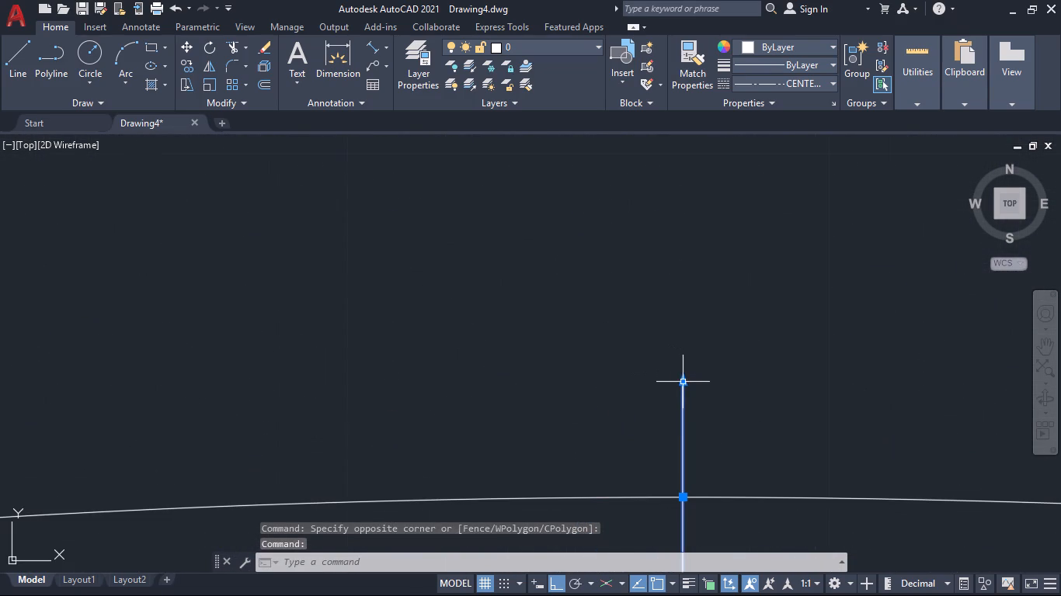
{"action": "left_click", "coordinate": [684, 383]}
{"action": "middle_click_drag", "start_coordinate": [704, 239], "coordinate": [645, 471]}
{"action": "scroll", "coordinate": [649, 345], "scroll_direction": "down", "scroll_amount": 4}
{"action": "middle_click_drag", "start_coordinate": [676, 270], "coordinate": [660, 357]}
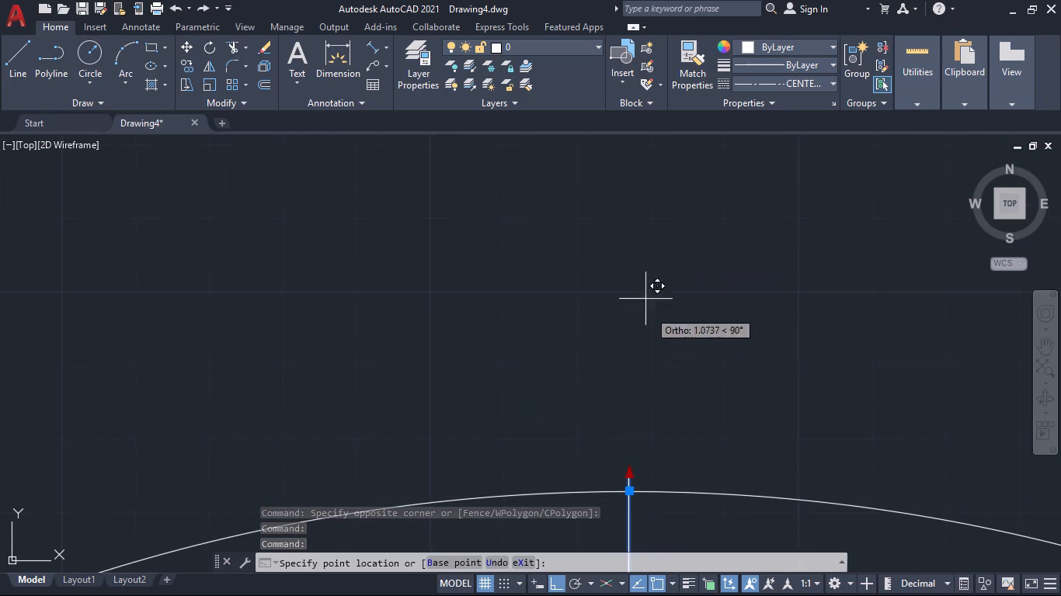
{"action": "left_click", "coordinate": [621, 198]}
Lengthen the left centerline of the upper-right circles' center mark by about 1.2 units beyond the outer circle.
{"action": "scroll", "coordinate": [767, 390], "scroll_direction": "down", "scroll_amount": 5}
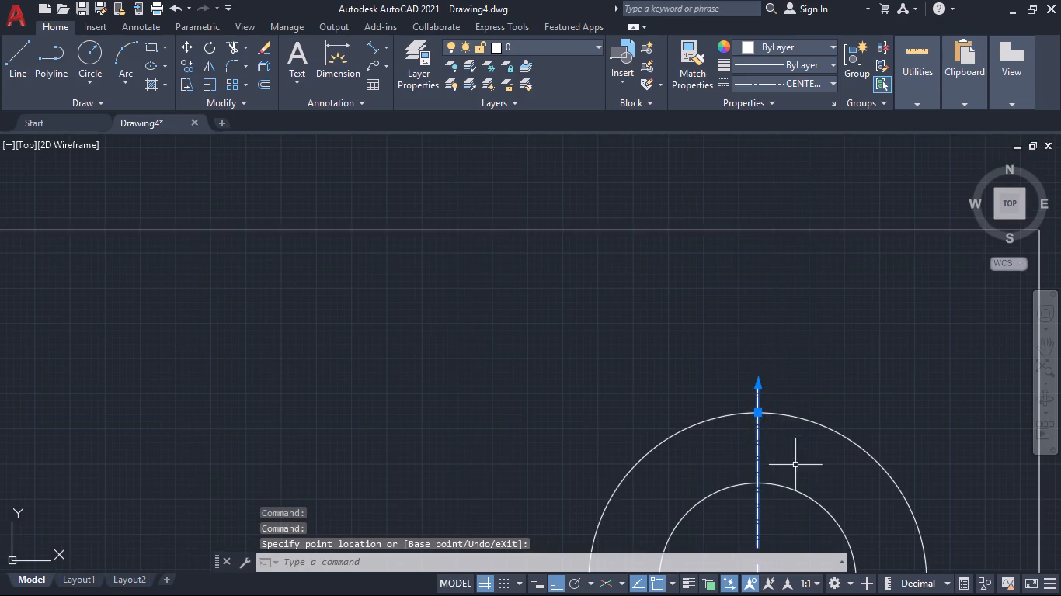
{"action": "middle_click_drag", "start_coordinate": [799, 472], "coordinate": [749, 294]}
{"action": "scroll", "coordinate": [534, 404], "scroll_direction": "up", "scroll_amount": 7}
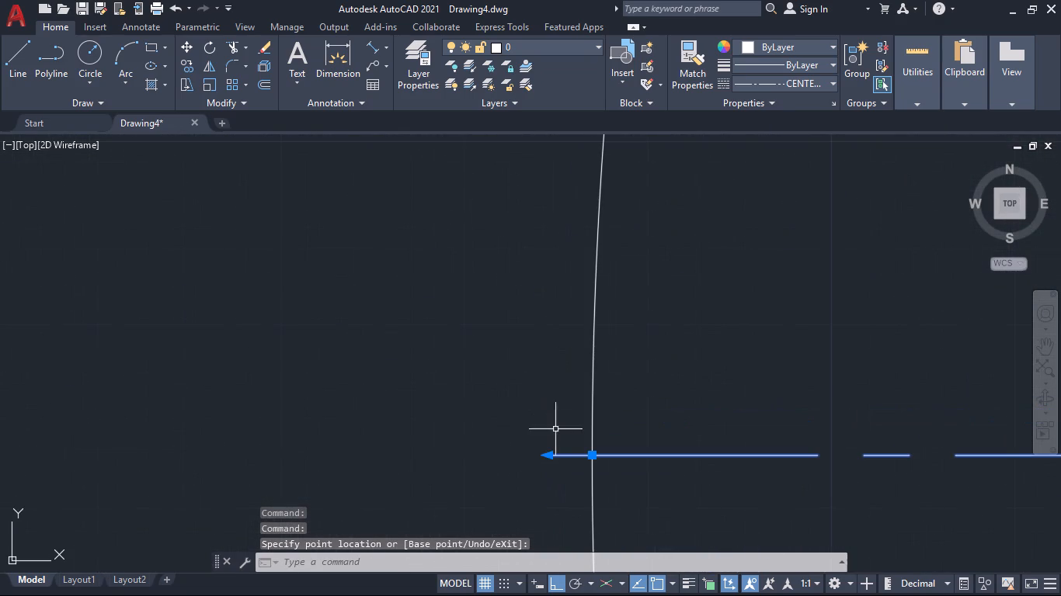
{"action": "left_click", "coordinate": [548, 453]}
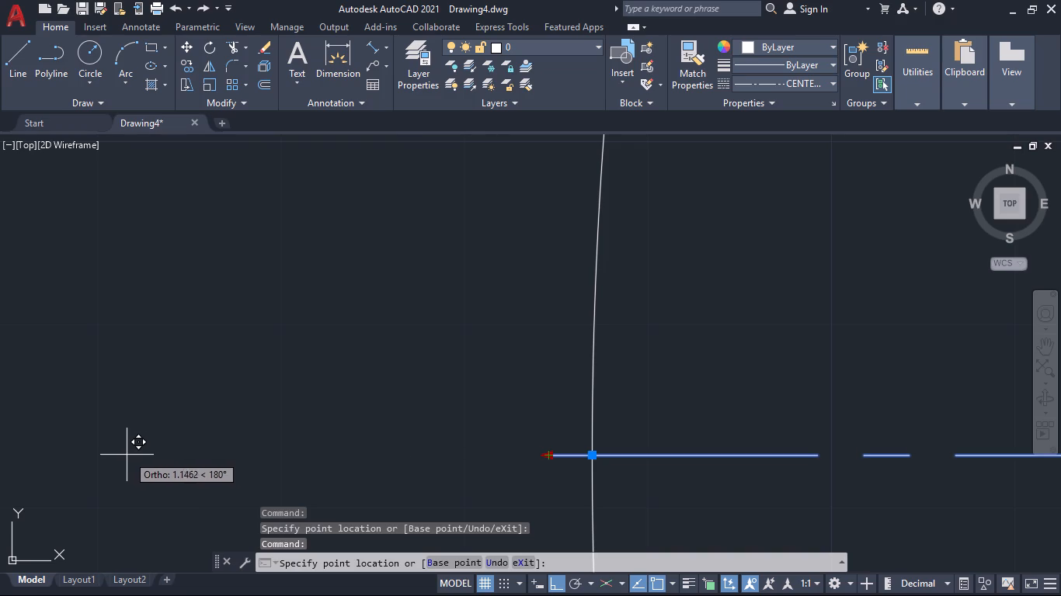
{"action": "left_click", "coordinate": [106, 453]}
Lengthen the right centerline of the upper-right circles' center mark by about 1 unit beyond the outer circle.
{"action": "scroll", "coordinate": [186, 453], "scroll_direction": "down", "scroll_amount": 6}
{"action": "scroll", "coordinate": [444, 465], "scroll_direction": "down", "scroll_amount": 2}
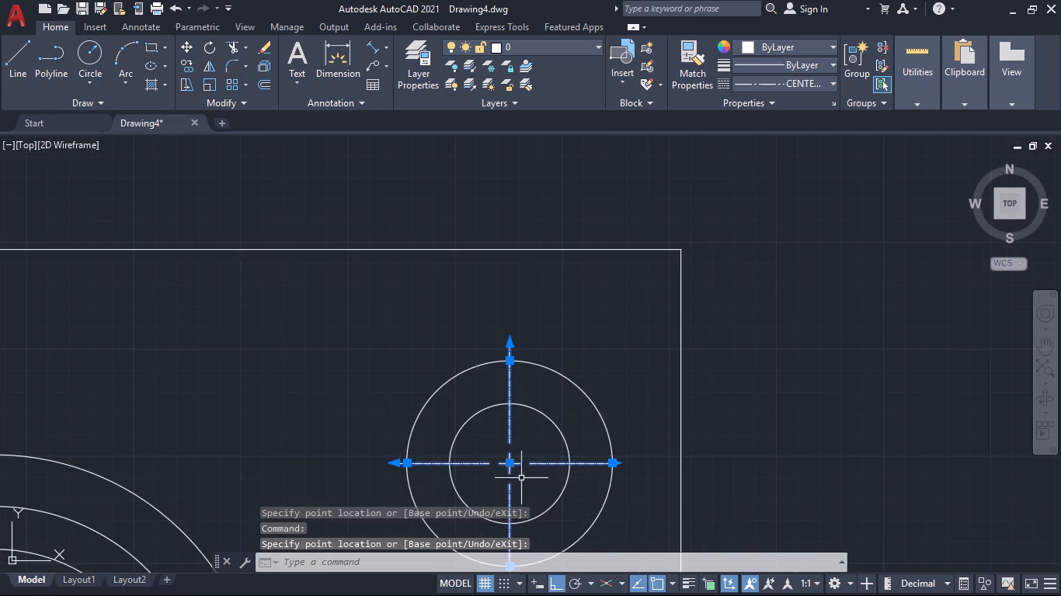
{"action": "scroll", "coordinate": [635, 470], "scroll_direction": "up", "scroll_amount": 4}
{"action": "scroll", "coordinate": [485, 448], "scroll_direction": "up", "scroll_amount": 4}
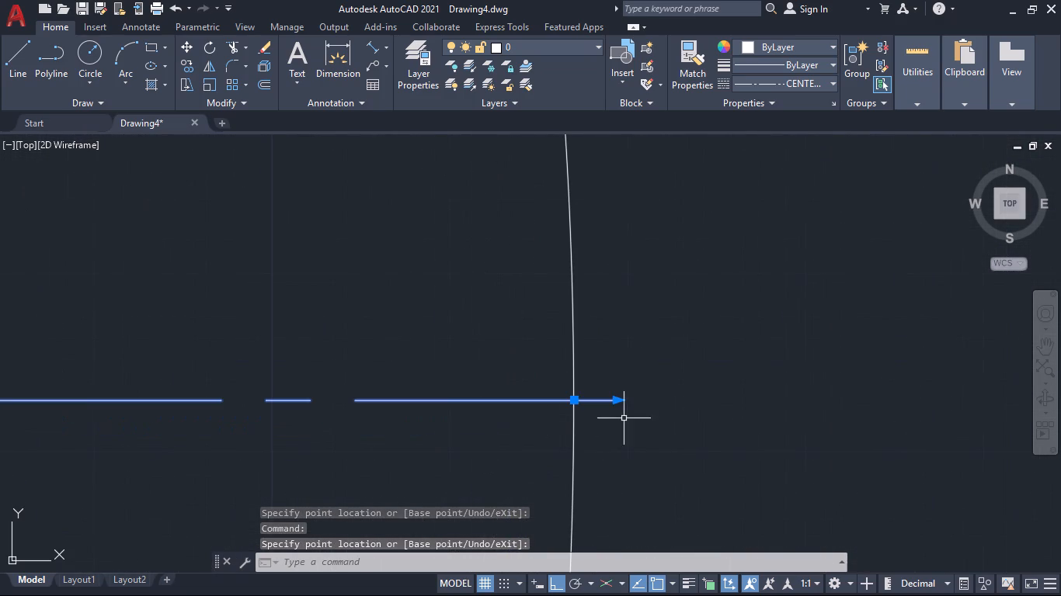
{"action": "left_click", "coordinate": [616, 400]}
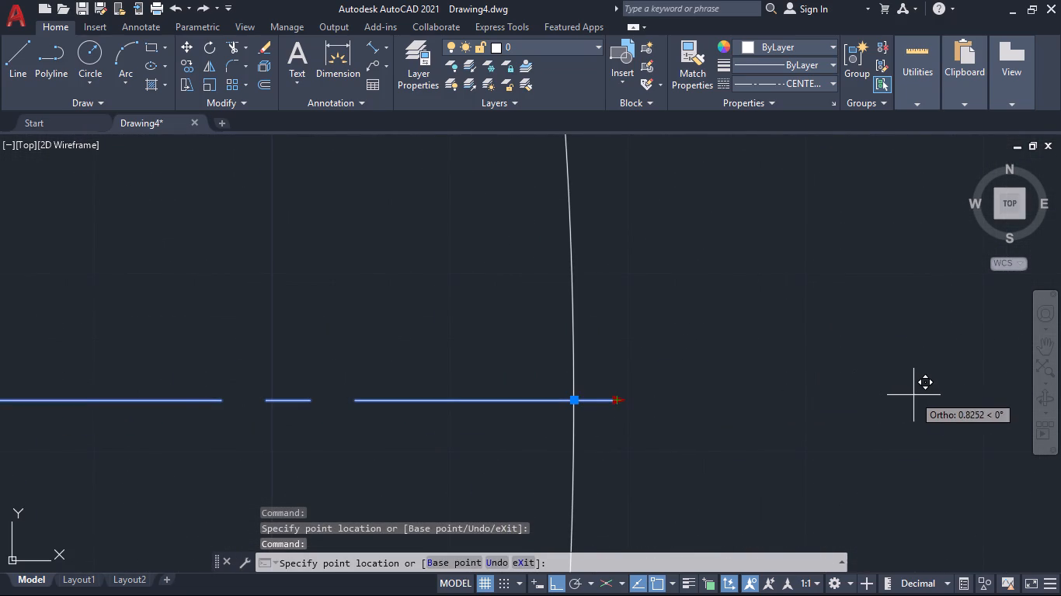
{"action": "left_click", "coordinate": [983, 396]}
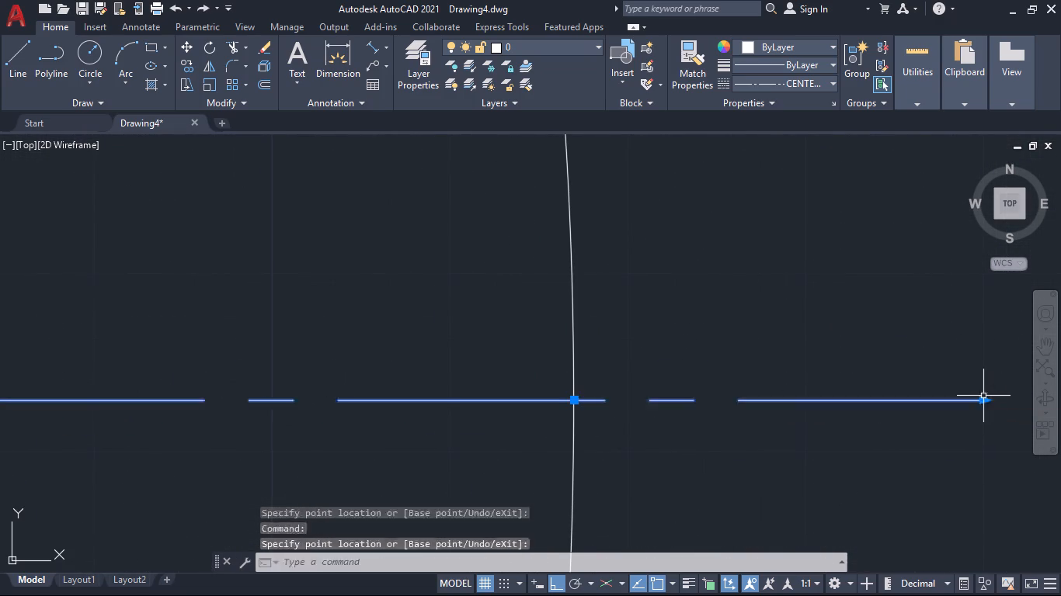
Lengthen the lower centerline of the upper-right circles' center mark a short distance below the outer circle.
{"action": "scroll", "coordinate": [832, 476], "scroll_direction": "down", "scroll_amount": 7}
{"action": "middle_click_drag", "start_coordinate": [762, 522], "coordinate": [747, 240]}
{"action": "scroll", "coordinate": [648, 331], "scroll_direction": "up", "scroll_amount": 6}
{"action": "middle_click_drag", "start_coordinate": [671, 397], "coordinate": [669, 341]}
{"action": "scroll", "coordinate": [670, 320], "scroll_direction": "down", "scroll_amount": 1}
{"action": "middle_click_drag", "start_coordinate": [676, 284], "coordinate": [687, 242]}
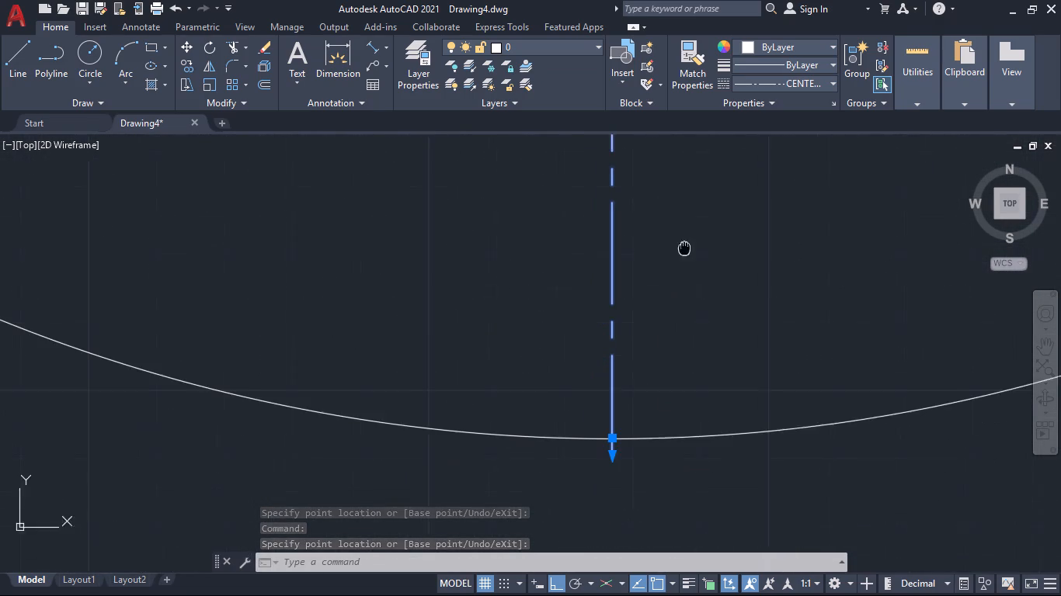
{"action": "middle_click_drag", "start_coordinate": [687, 242], "coordinate": [690, 234]}
{"action": "scroll", "coordinate": [628, 416], "scroll_direction": "up", "scroll_amount": 3}
{"action": "middle_click_drag", "start_coordinate": [626, 415], "coordinate": [666, 236]}
{"action": "scroll", "coordinate": [626, 405], "scroll_direction": "up", "scroll_amount": 1}
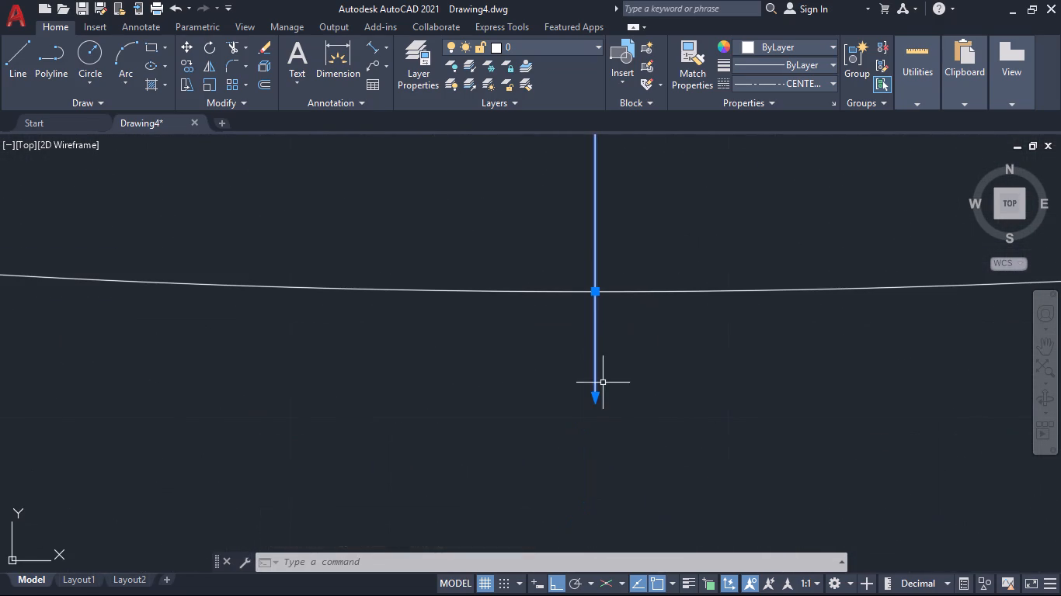
{"action": "left_click", "coordinate": [598, 398]}
{"action": "scroll", "coordinate": [614, 433], "scroll_direction": "down", "scroll_amount": 11}
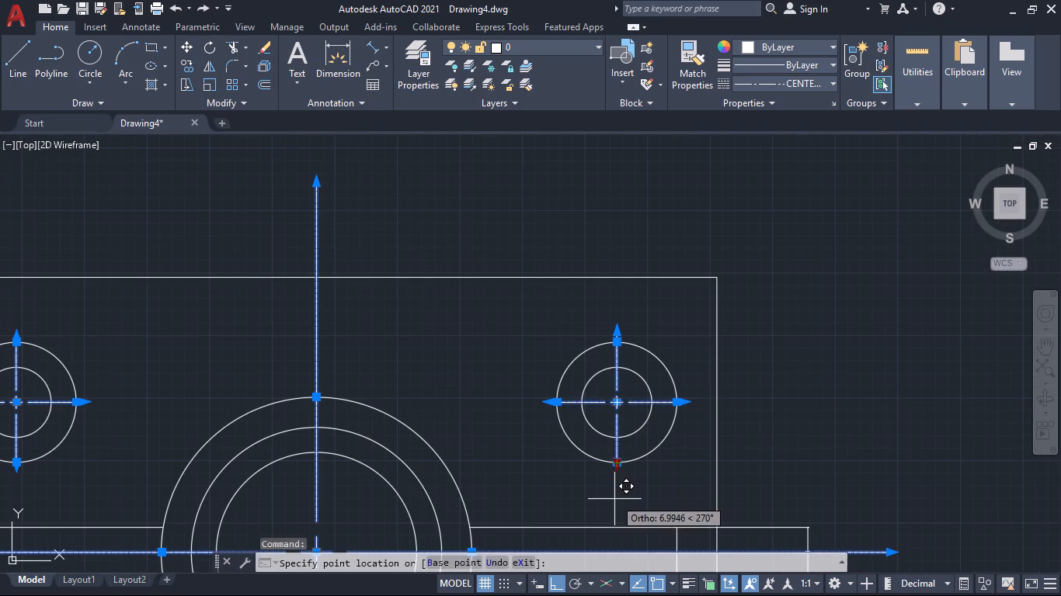
{"action": "left_click", "coordinate": [617, 485]}
Lengthen the upper centerline of the lower-right circles' center mark slightly above the outer circle.
{"action": "scroll", "coordinate": [648, 485], "scroll_direction": "down", "scroll_amount": 3}
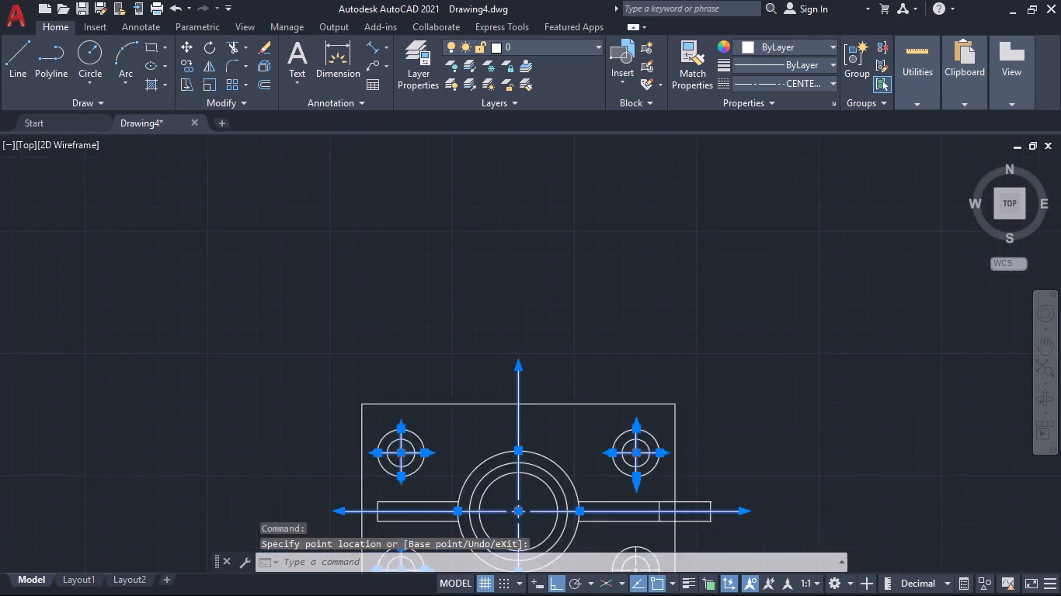
{"action": "scroll", "coordinate": [629, 477], "scroll_direction": "up", "scroll_amount": 2}
{"action": "middle_click_drag", "start_coordinate": [555, 442], "coordinate": [555, 383]}
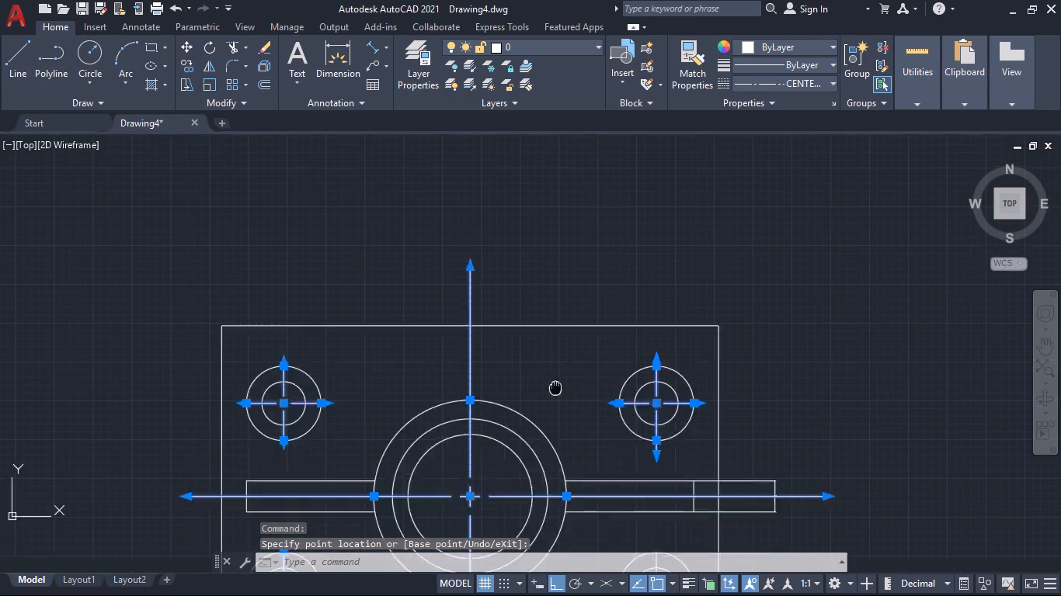
{"action": "middle_click_drag", "start_coordinate": [555, 383], "coordinate": [565, 154]}
{"action": "left_click", "coordinate": [666, 310]}
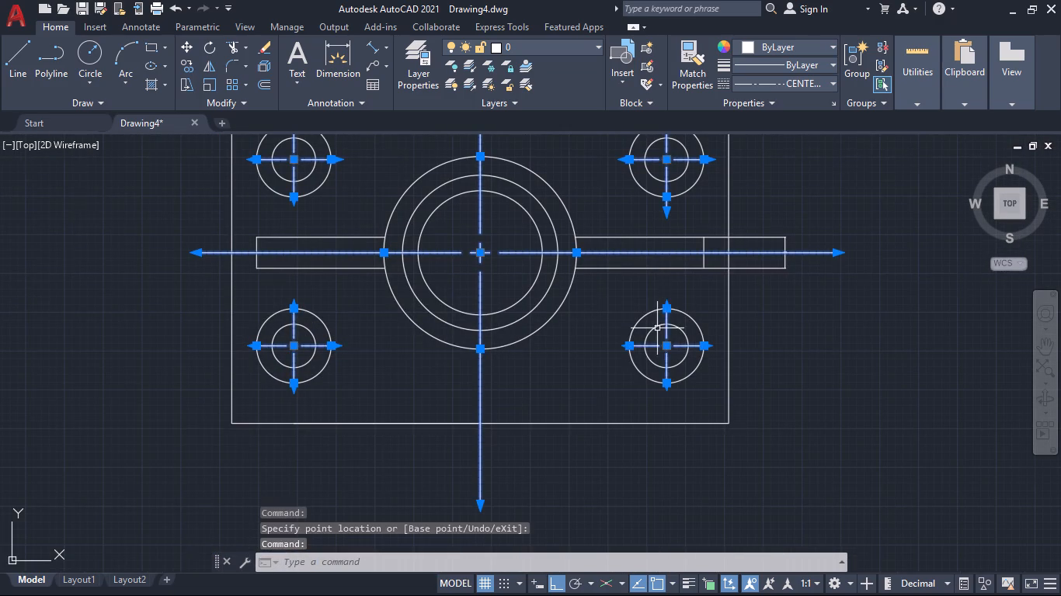
{"action": "scroll", "coordinate": [656, 328], "scroll_direction": "up", "scroll_amount": 5}
{"action": "middle_click_drag", "start_coordinate": [681, 244], "coordinate": [612, 476]}
{"action": "scroll", "coordinate": [677, 339], "scroll_direction": "up", "scroll_amount": 4}
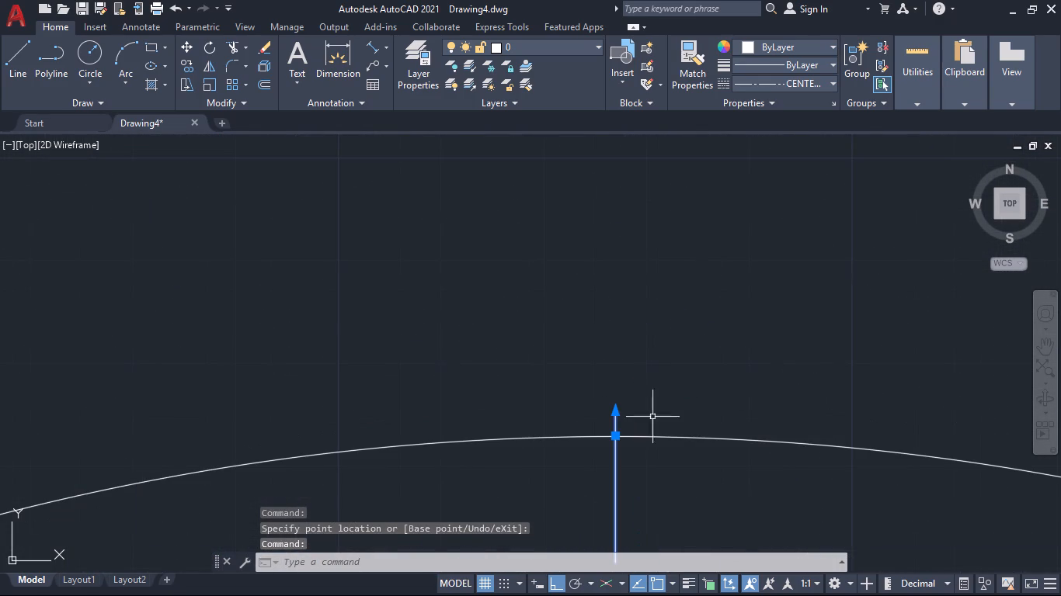
{"action": "left_click", "coordinate": [616, 414]}
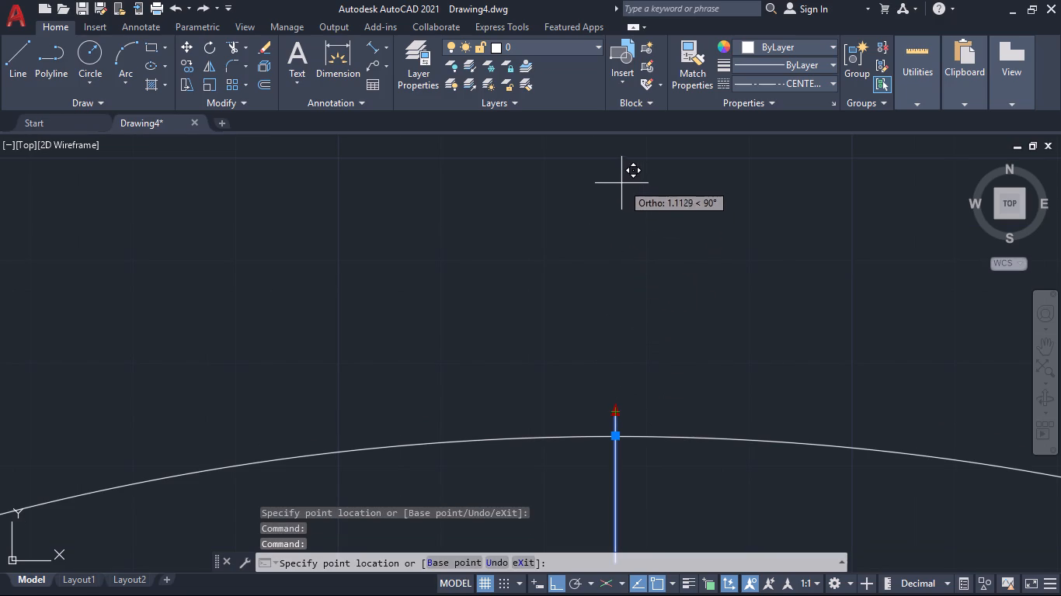
{"action": "middle_click_drag", "start_coordinate": [617, 185], "coordinate": [597, 385]}
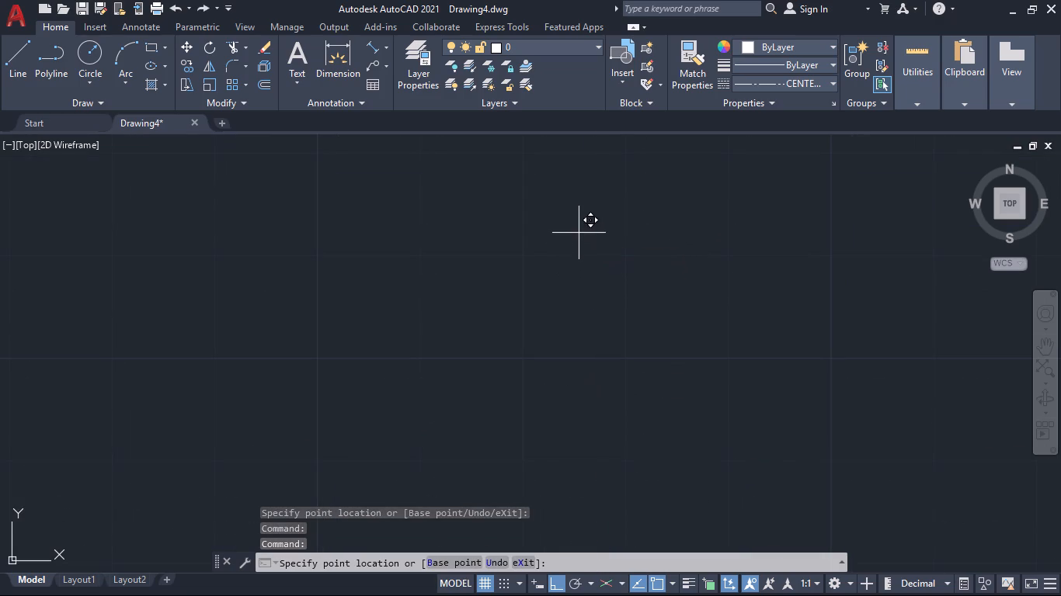
{"action": "left_click", "coordinate": [579, 233]}
{"action": "scroll", "coordinate": [624, 373], "scroll_direction": "down", "scroll_amount": 5}
{"action": "middle_click_drag", "start_coordinate": [738, 513], "coordinate": [567, 251]}
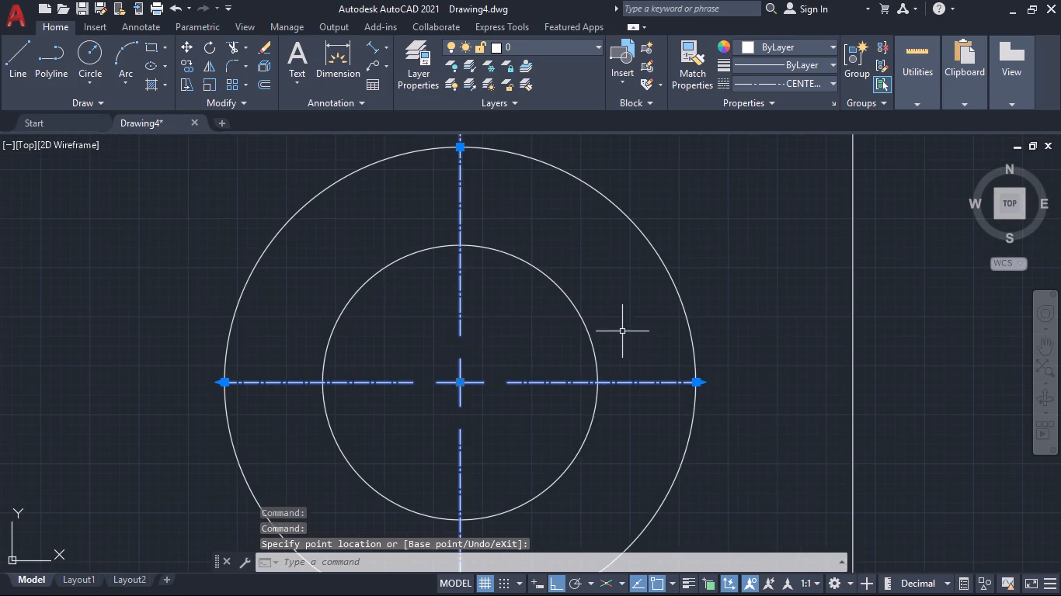
Lengthen the right centerline of the lower-right circles' center mark a short distance beyond the outer circle.
{"action": "scroll", "coordinate": [687, 385], "scroll_direction": "up", "scroll_amount": 8}
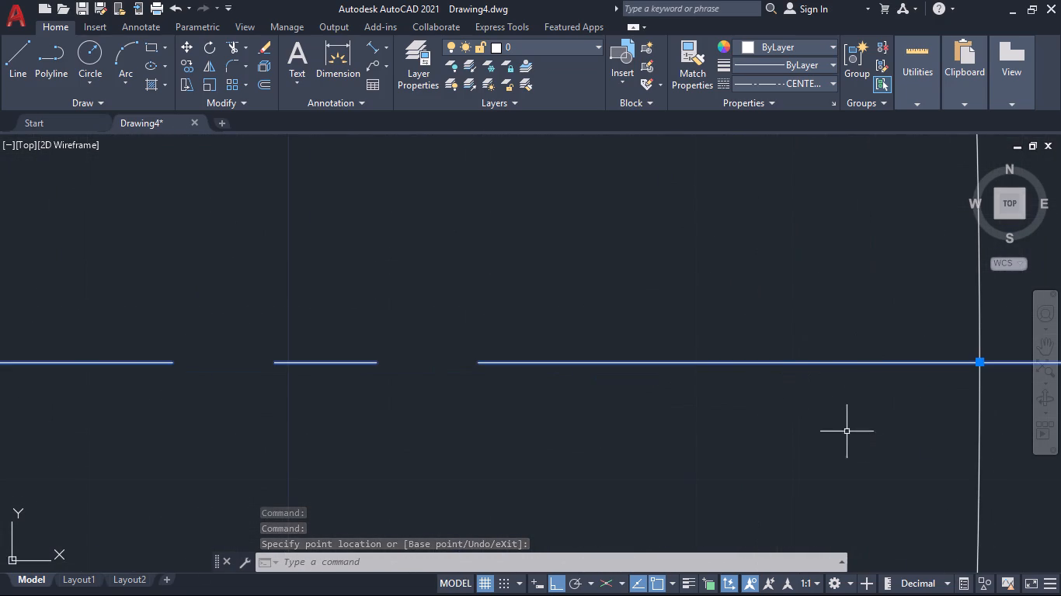
{"action": "middle_click_drag", "start_coordinate": [847, 432], "coordinate": [438, 463]}
{"action": "left_click", "coordinate": [669, 390]}
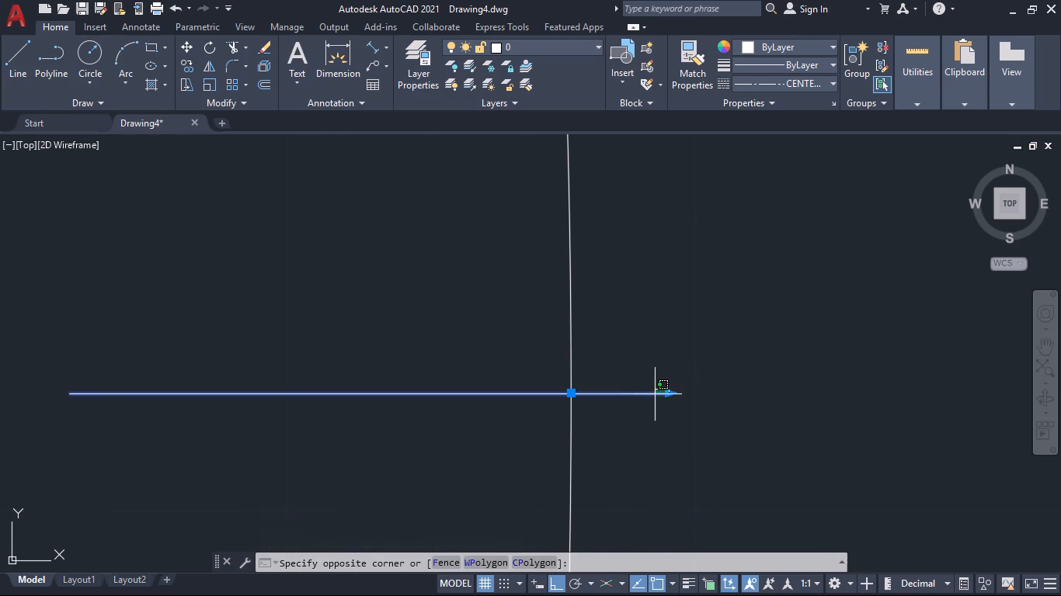
{"action": "double_click", "coordinate": [666, 393]}
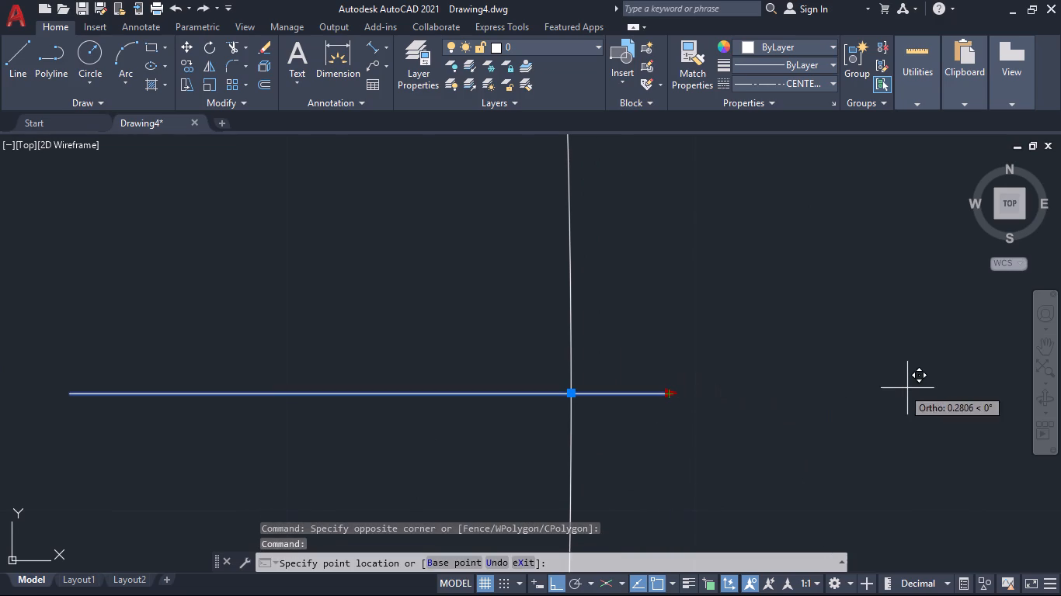
{"action": "middle_click_drag", "start_coordinate": [997, 391], "coordinate": [593, 416]}
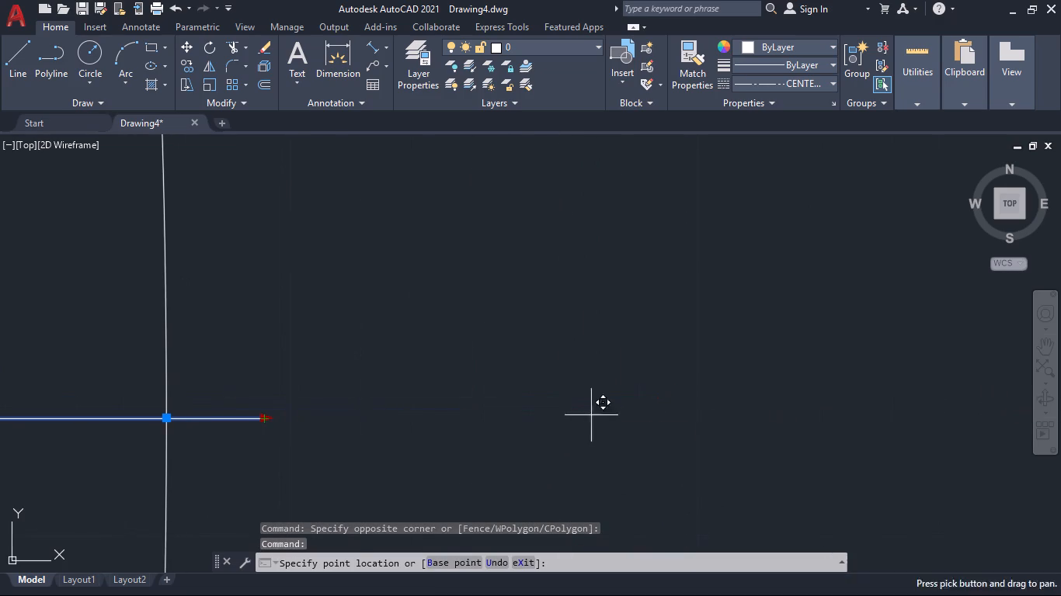
{"action": "left_click", "coordinate": [914, 407]}
{"action": "scroll", "coordinate": [757, 450], "scroll_direction": "down", "scroll_amount": 9}
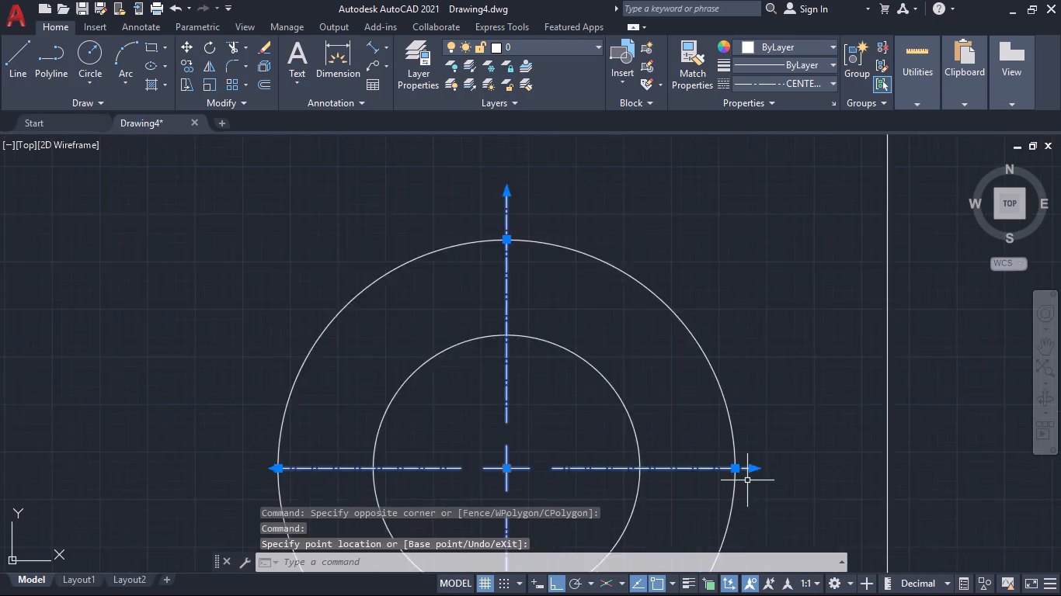
Lengthen the left centerline of the lower-right circles' center mark clearly beyond the outer circle.
{"action": "middle_click_drag", "start_coordinate": [704, 511], "coordinate": [766, 407]}
{"action": "scroll", "coordinate": [529, 365], "scroll_direction": "up", "scroll_amount": 7}
{"action": "middle_click_drag", "start_coordinate": [506, 396], "coordinate": [507, 395]}
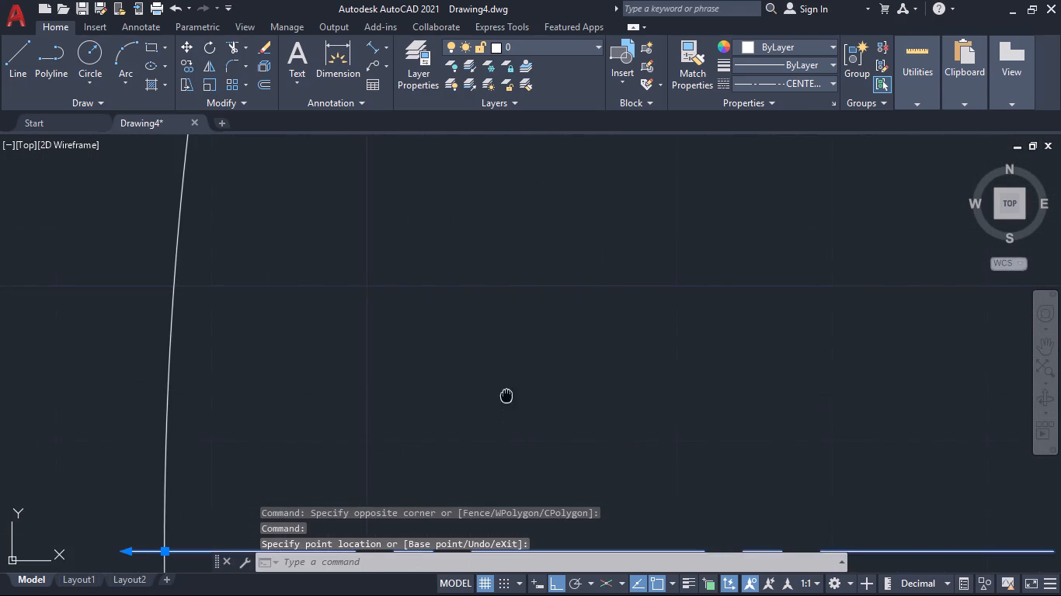
{"action": "middle_click_drag", "start_coordinate": [507, 395], "coordinate": [788, 208]}
{"action": "left_click", "coordinate": [409, 367]}
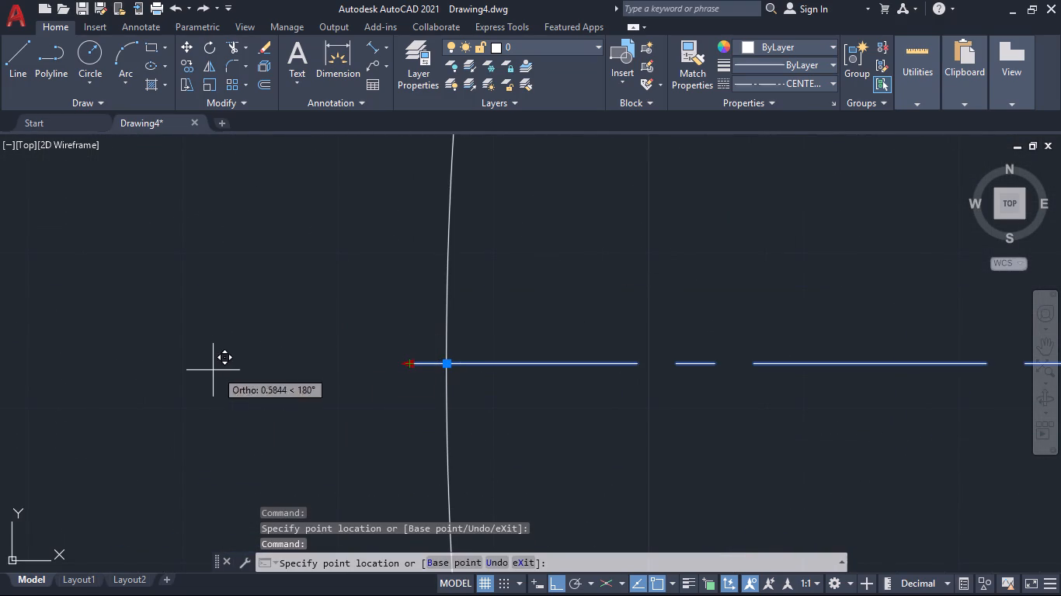
{"action": "scroll", "coordinate": [14, 367], "scroll_direction": "down", "scroll_amount": 3}
{"action": "middle_click_drag", "start_coordinate": [2, 366], "coordinate": [459, 369]}
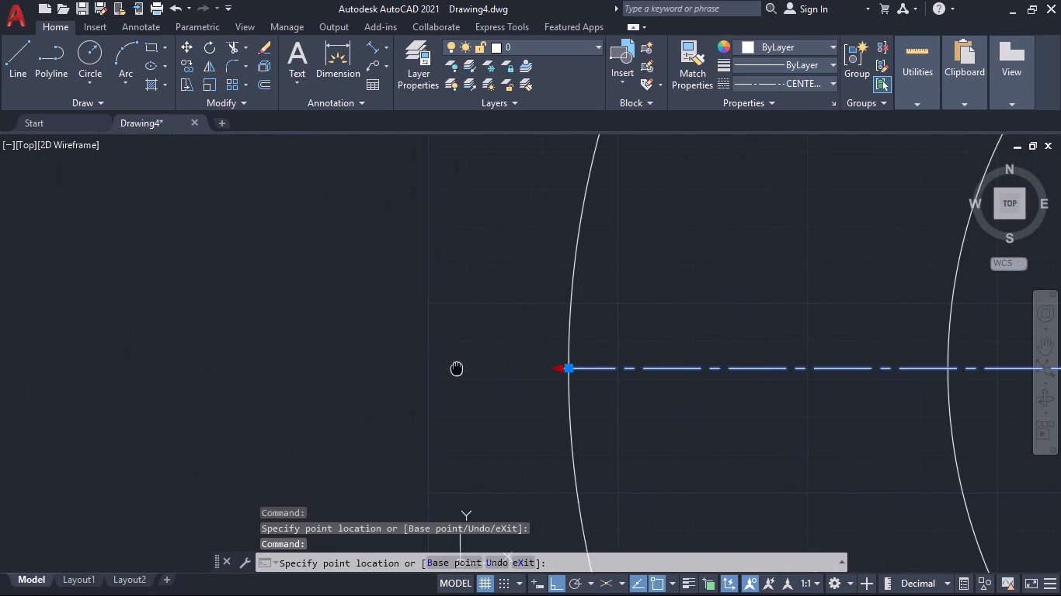
{"action": "middle_click_drag", "start_coordinate": [459, 369], "coordinate": [460, 369]}
{"action": "left_click", "coordinate": [252, 357]}
Lengthen the lower centerline of the lower-right circles' center mark clearly below the outer circle.
{"action": "scroll", "coordinate": [565, 425], "scroll_direction": "down", "scroll_amount": 5}
{"action": "middle_click_drag", "start_coordinate": [665, 457], "coordinate": [468, 321]}
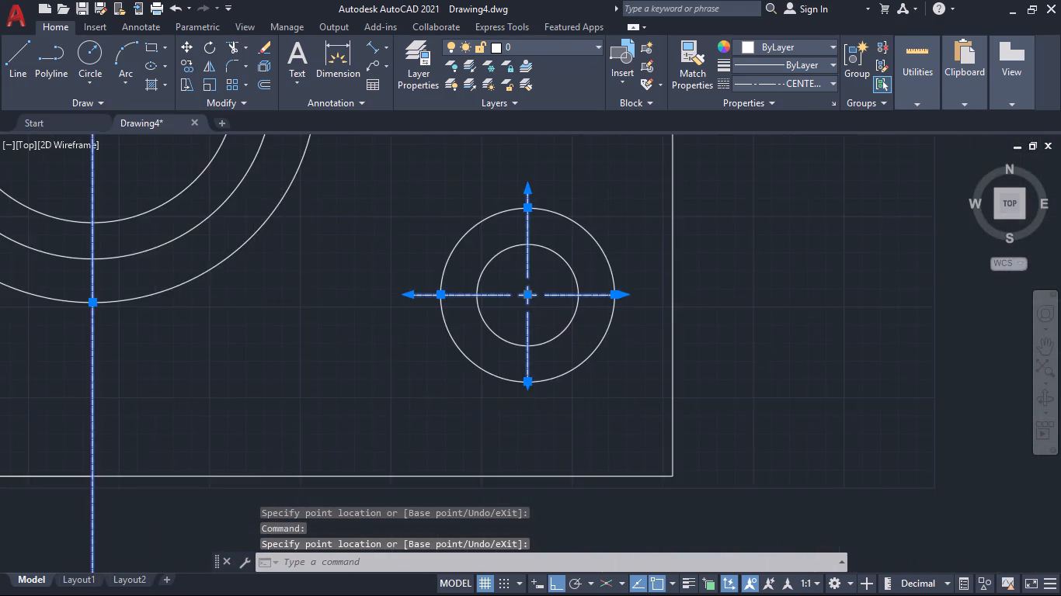
{"action": "scroll", "coordinate": [549, 383], "scroll_direction": "up", "scroll_amount": 5}
{"action": "scroll", "coordinate": [309, 393], "scroll_direction": "up", "scroll_amount": 3}
{"action": "middle_click_drag", "start_coordinate": [320, 390], "coordinate": [320, 387]}
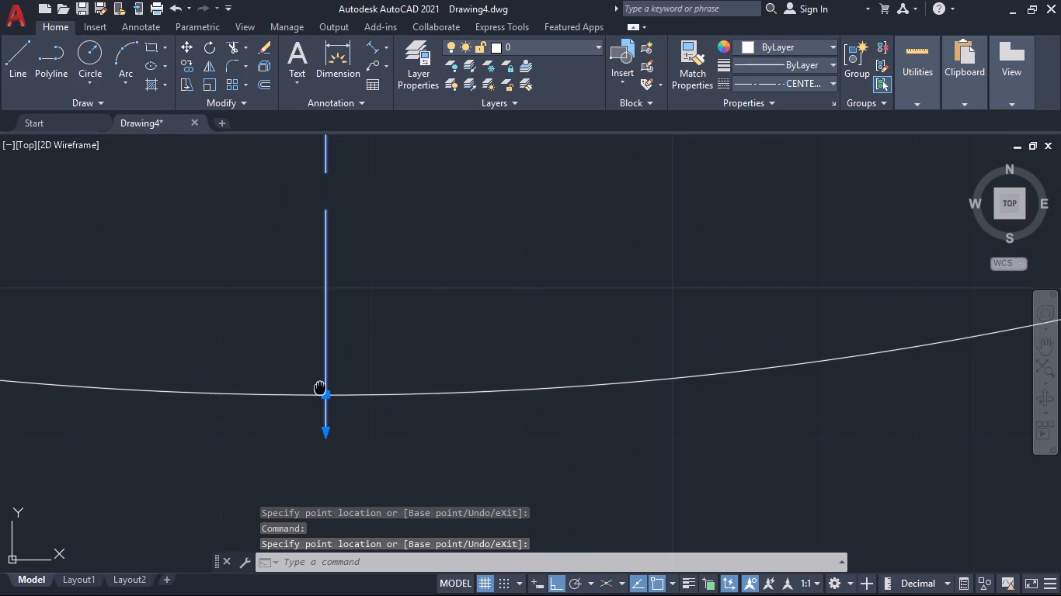
{"action": "middle_click_drag", "start_coordinate": [320, 387], "coordinate": [345, 276]}
{"action": "left_click", "coordinate": [346, 318]}
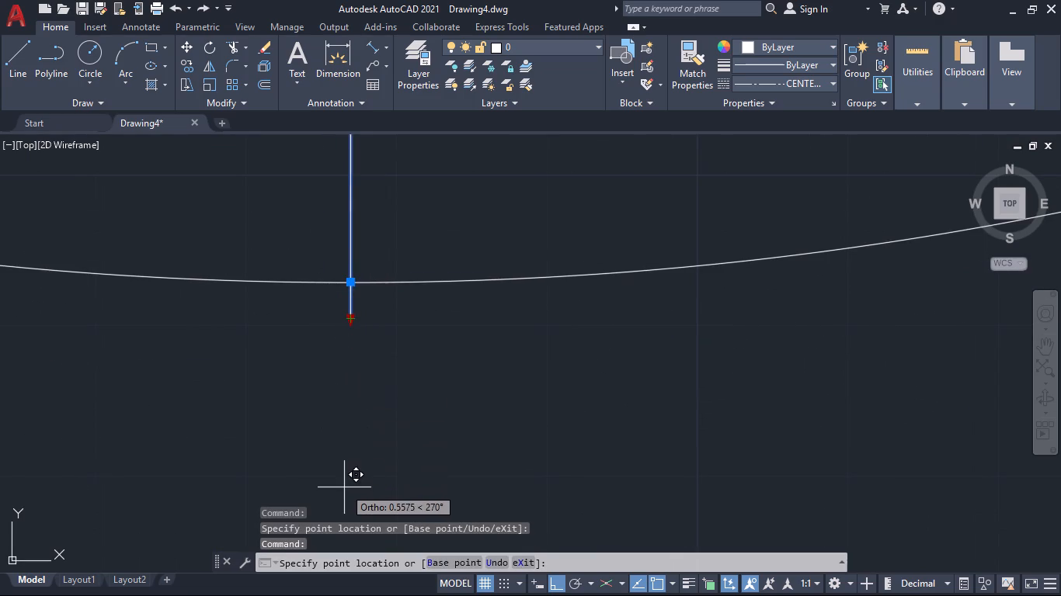
{"action": "scroll", "coordinate": [344, 487], "scroll_direction": "down", "scroll_amount": 5}
{"action": "middle_click_drag", "start_coordinate": [351, 491], "coordinate": [384, 271]}
{"action": "left_click", "coordinate": [381, 361]}
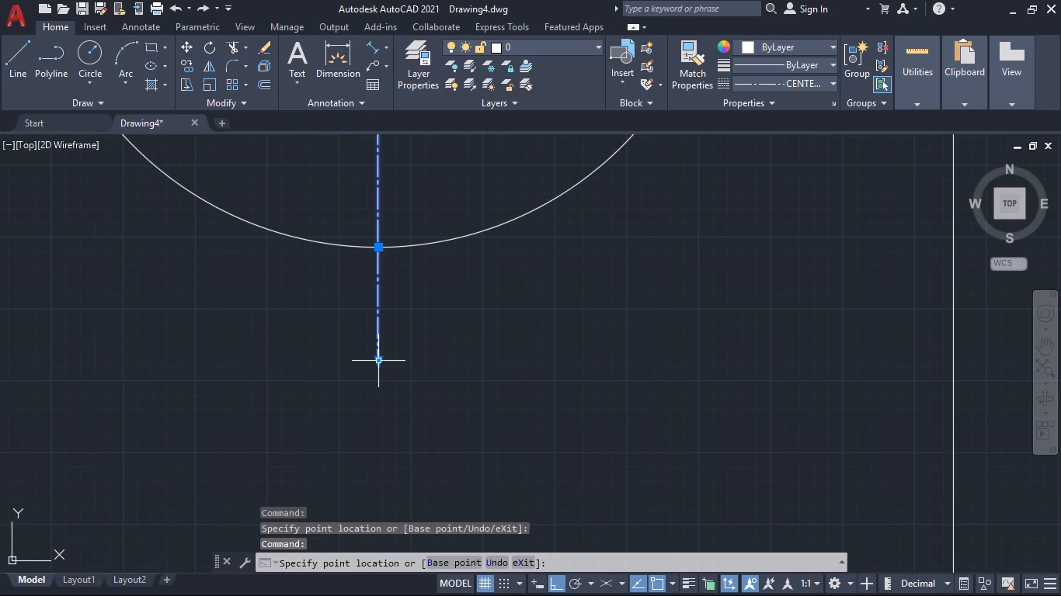
Extend the right centerline of the lower-right circles' center mark a little further toward the plate's right edge and clear the selection.
{"action": "scroll", "coordinate": [437, 376], "scroll_direction": "down", "scroll_amount": 5}
{"action": "scroll", "coordinate": [489, 341], "scroll_direction": "up", "scroll_amount": 4}
{"action": "middle_click_drag", "start_coordinate": [433, 326], "coordinate": [437, 350]}
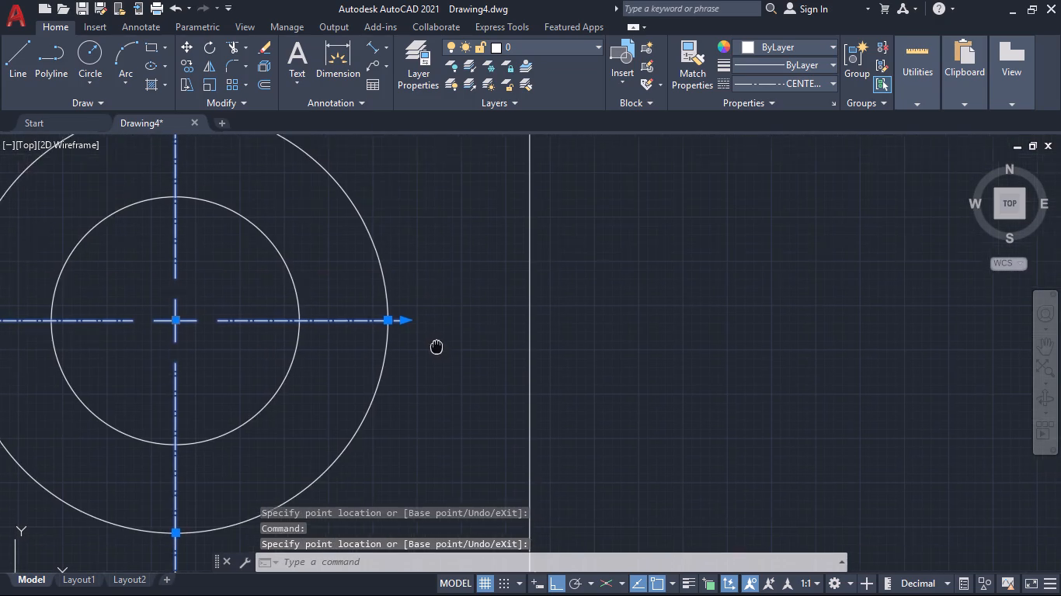
{"action": "middle_click_drag", "start_coordinate": [437, 350], "coordinate": [445, 380]}
{"action": "scroll", "coordinate": [418, 364], "scroll_direction": "up", "scroll_amount": 4}
{"action": "left_click", "coordinate": [360, 332]}
{"action": "left_click", "coordinate": [366, 331]}
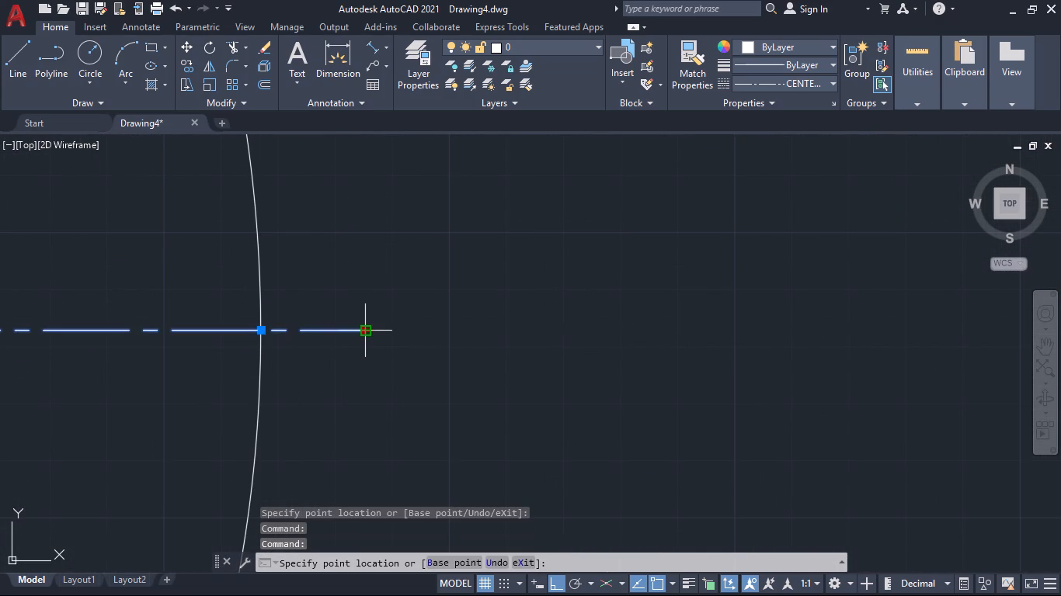
{"action": "left_click", "coordinate": [367, 331]}
{"action": "left_click", "coordinate": [449, 334]}
{"action": "scroll", "coordinate": [481, 362], "scroll_direction": "down", "scroll_amount": 5}
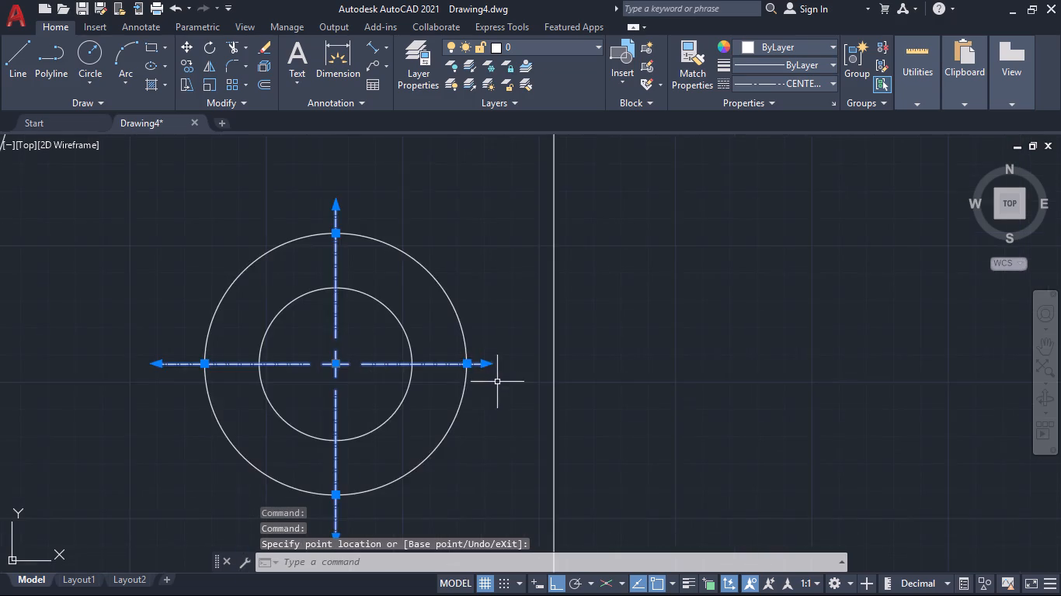
{"action": "scroll", "coordinate": [504, 393], "scroll_direction": "down", "scroll_amount": 3}
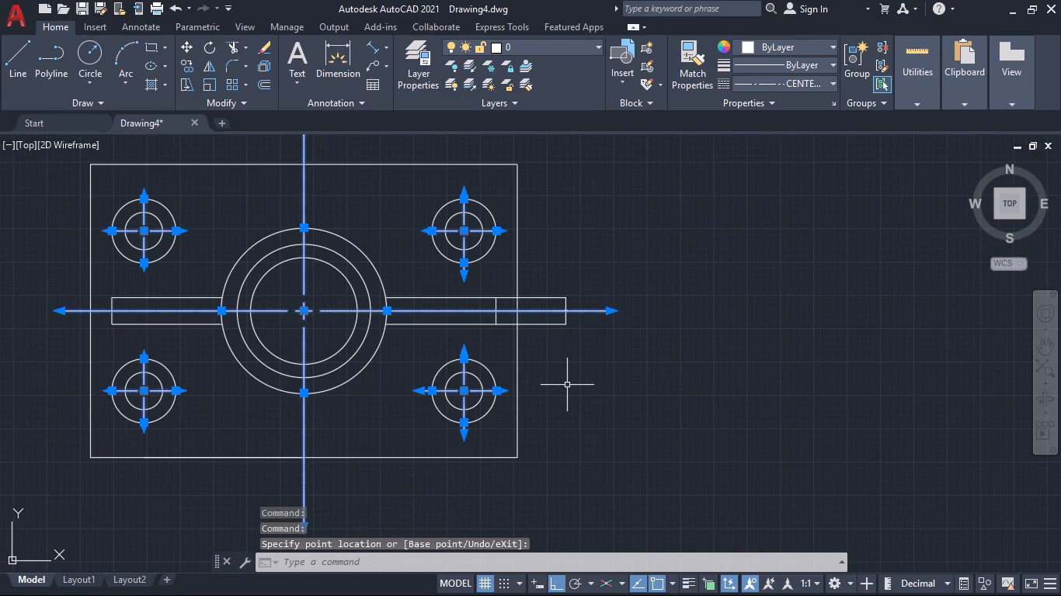
{"action": "key", "text": "Escape"}
Add a diameter dimension to the outermost central circle, placing it above and to the right of the circle.
{"action": "scroll", "coordinate": [573, 377], "scroll_direction": "down", "scroll_amount": 2}
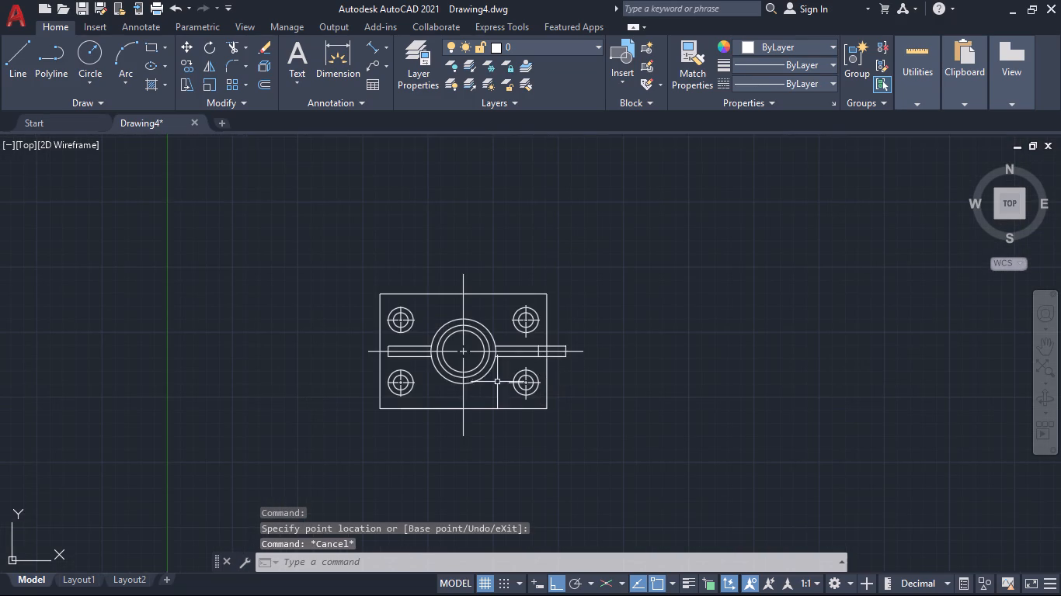
{"action": "scroll", "coordinate": [457, 401], "scroll_direction": "up", "scroll_amount": 1}
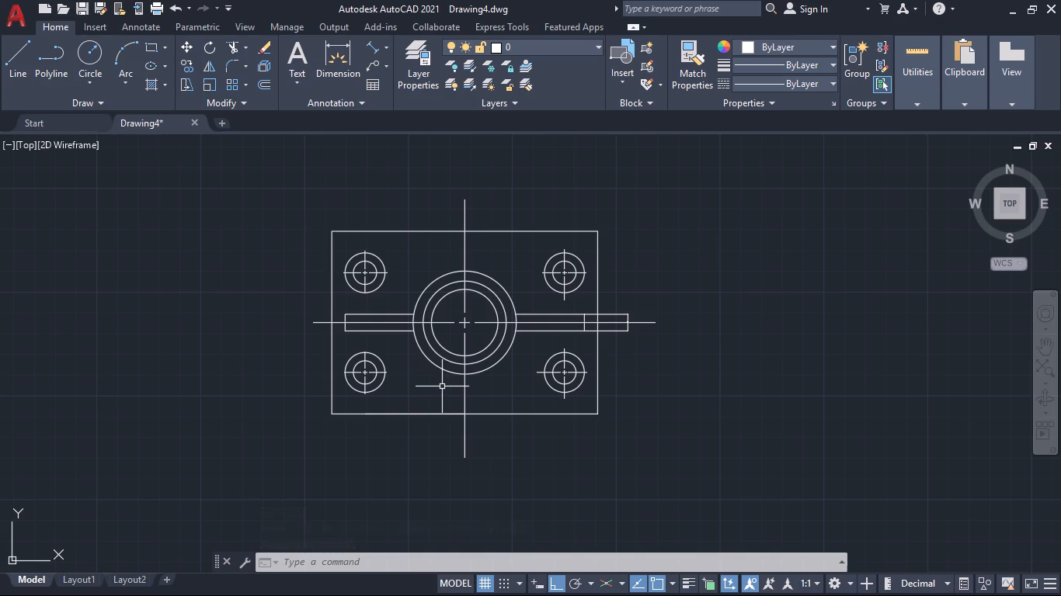
{"action": "left_click", "coordinate": [336, 52]}
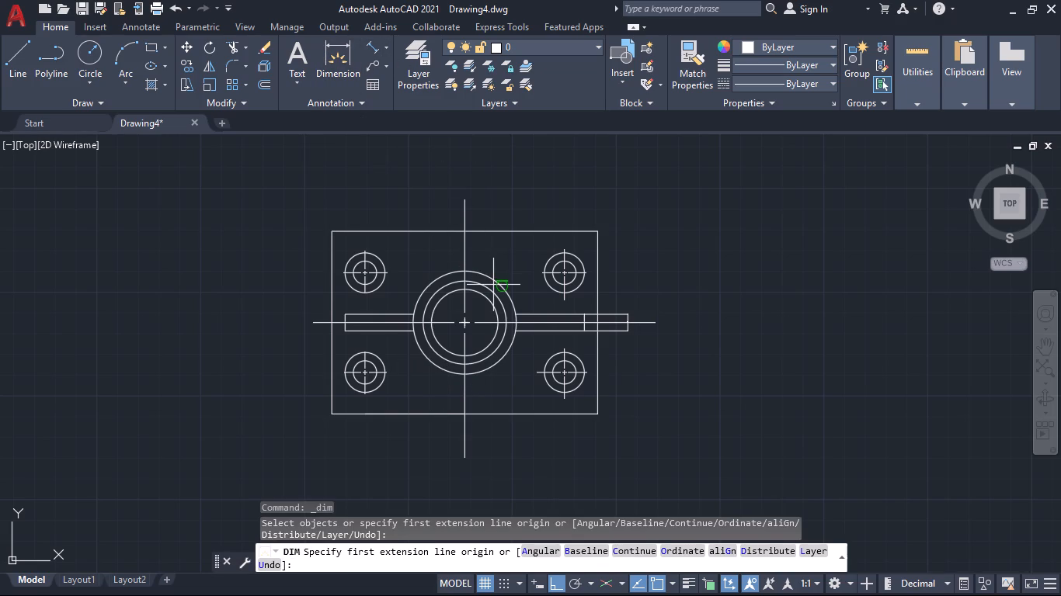
{"action": "scroll", "coordinate": [489, 289], "scroll_direction": "up", "scroll_amount": 3}
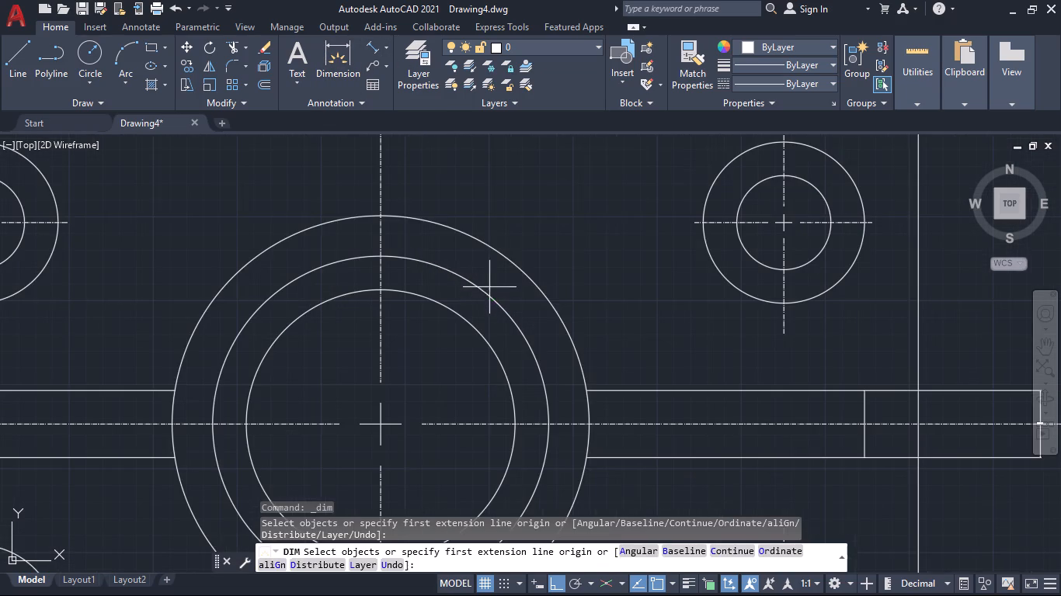
{"action": "left_click", "coordinate": [504, 252]}
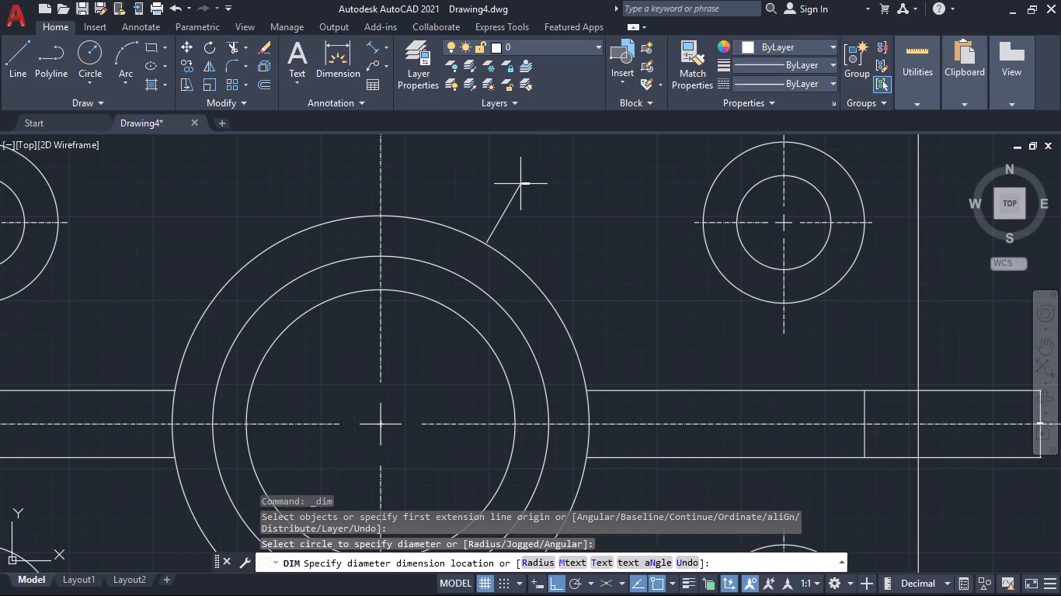
{"action": "scroll", "coordinate": [527, 175], "scroll_direction": "down", "scroll_amount": 2}
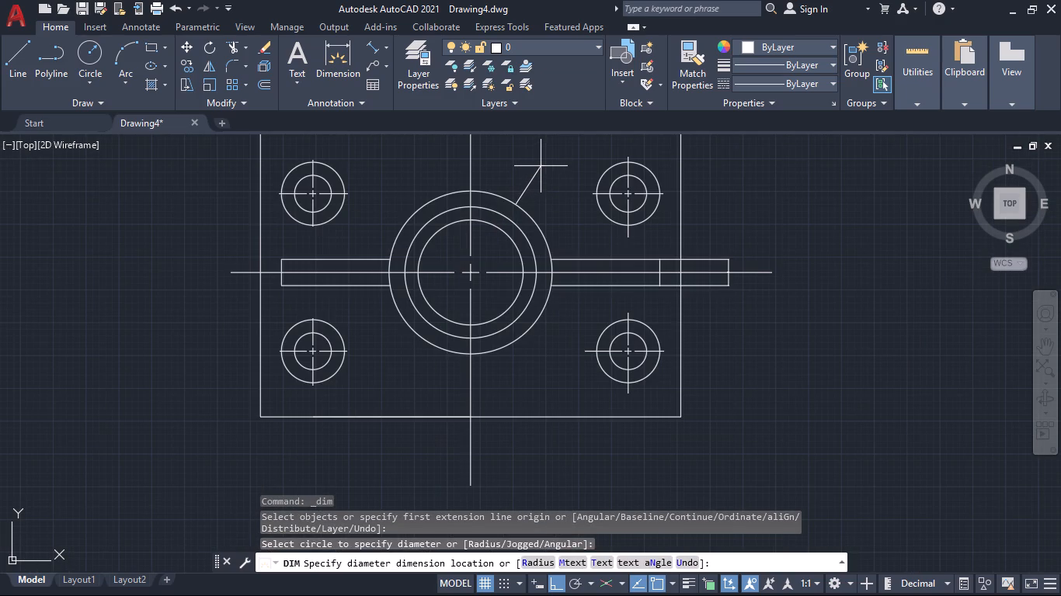
{"action": "left_click", "coordinate": [535, 161]}
{"action": "scroll", "coordinate": [531, 234], "scroll_direction": "down", "scroll_amount": 1}
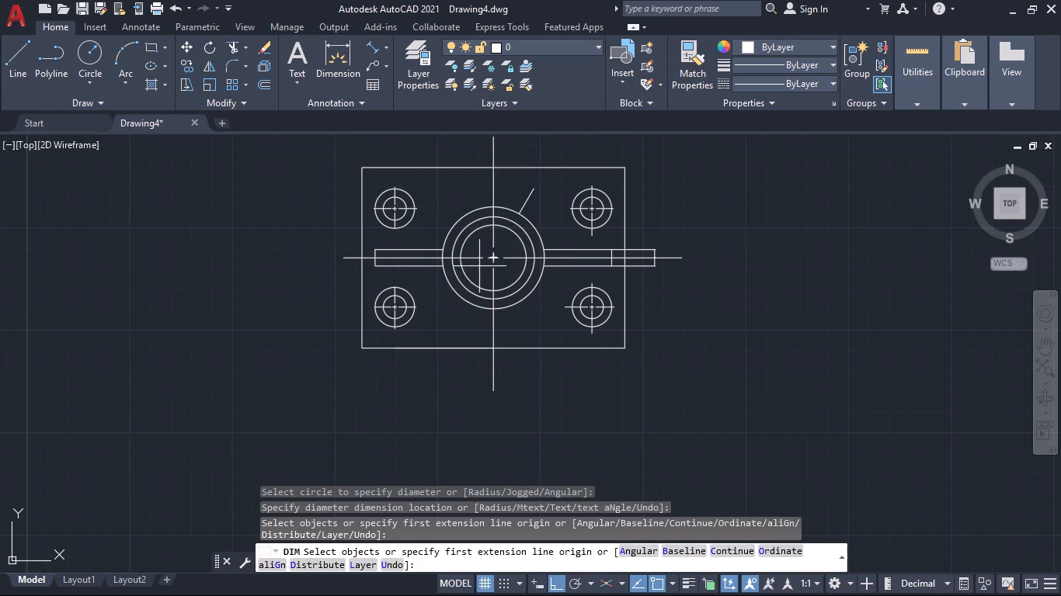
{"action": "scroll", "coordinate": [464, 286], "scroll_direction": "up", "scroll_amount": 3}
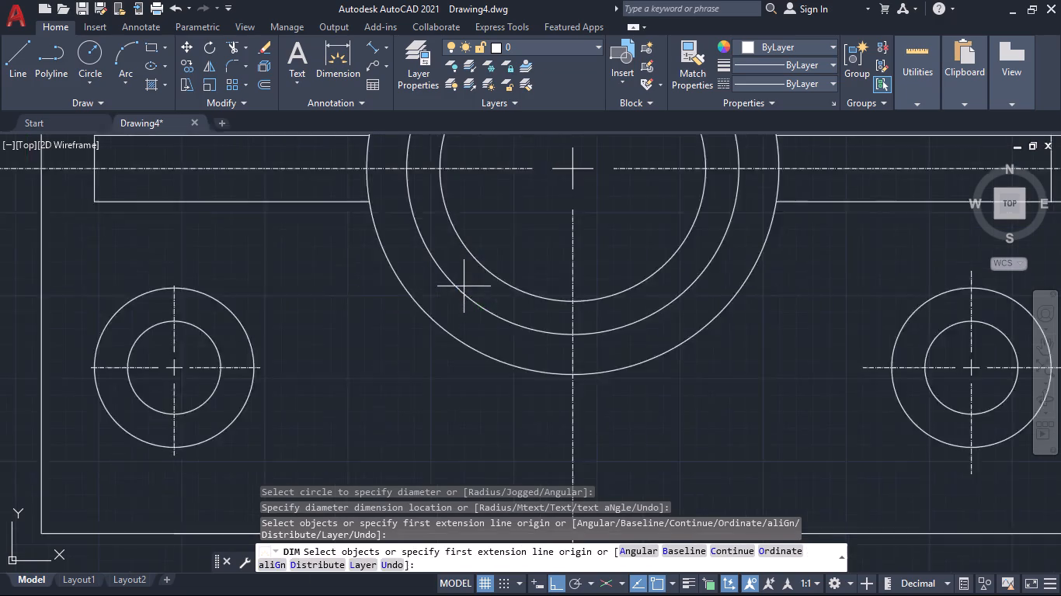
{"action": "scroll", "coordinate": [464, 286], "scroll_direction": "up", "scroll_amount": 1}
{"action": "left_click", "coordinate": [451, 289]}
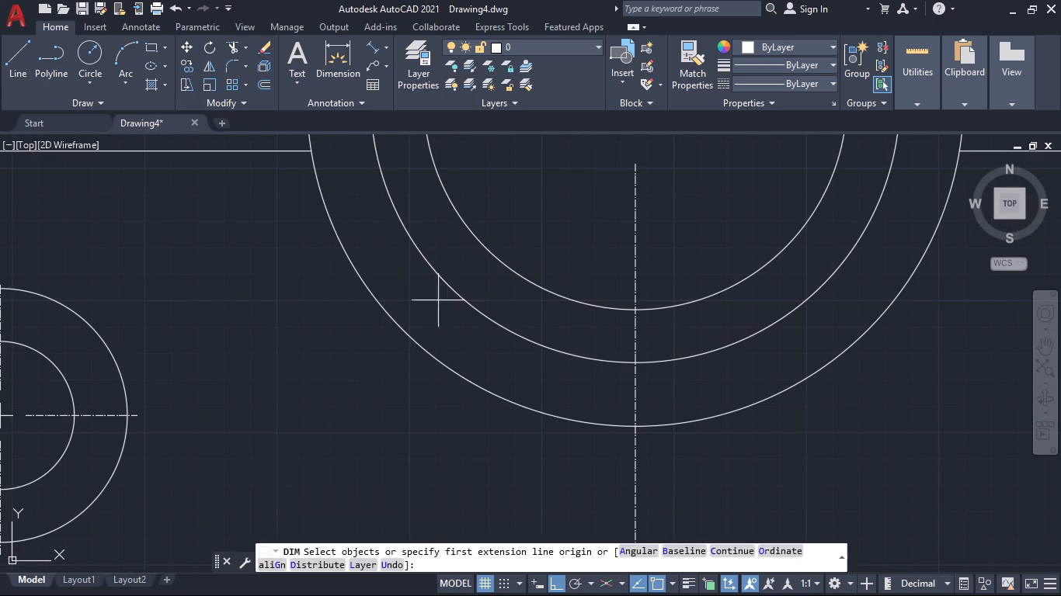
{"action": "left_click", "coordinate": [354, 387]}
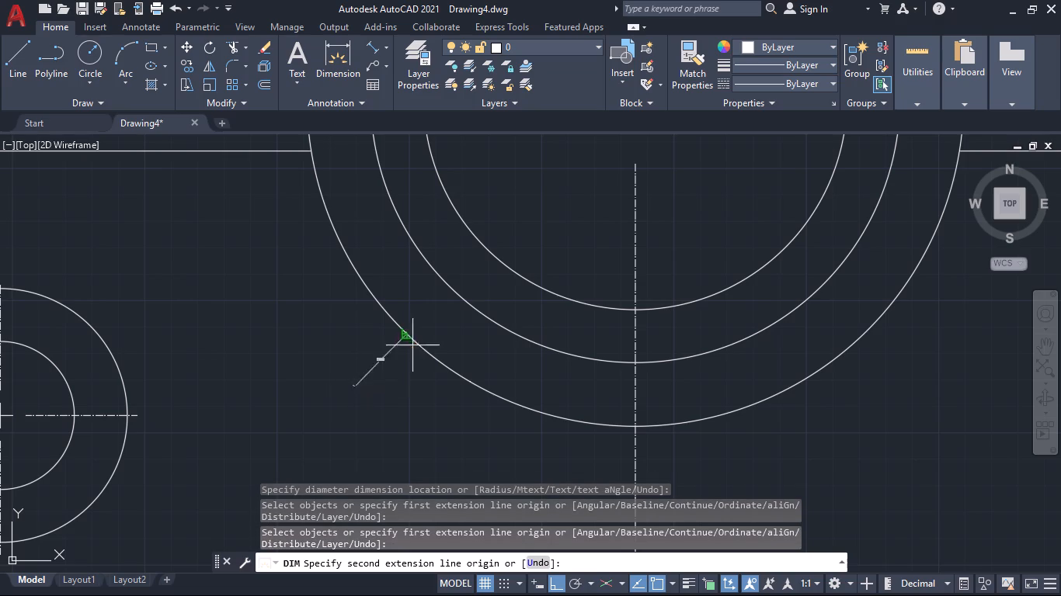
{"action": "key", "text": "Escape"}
Add a diameter dimension to the middle central circle, placing it outside the circles toward the lower left.
{"action": "left_click", "coordinate": [331, 43]}
{"action": "left_click", "coordinate": [440, 280]}
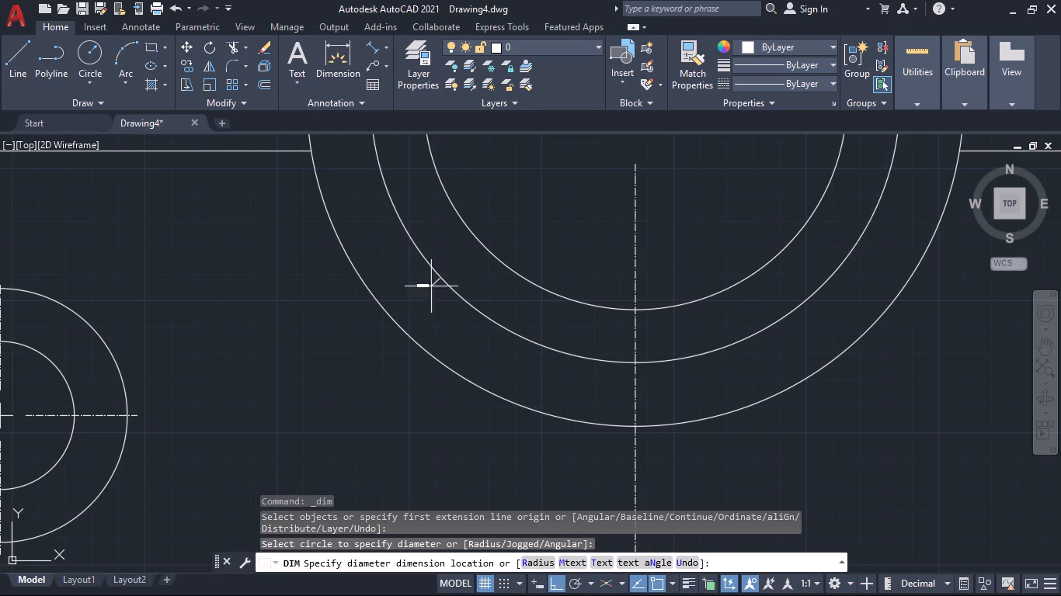
{"action": "left_click", "coordinate": [328, 379]}
{"action": "scroll", "coordinate": [415, 437], "scroll_direction": "down", "scroll_amount": 4}
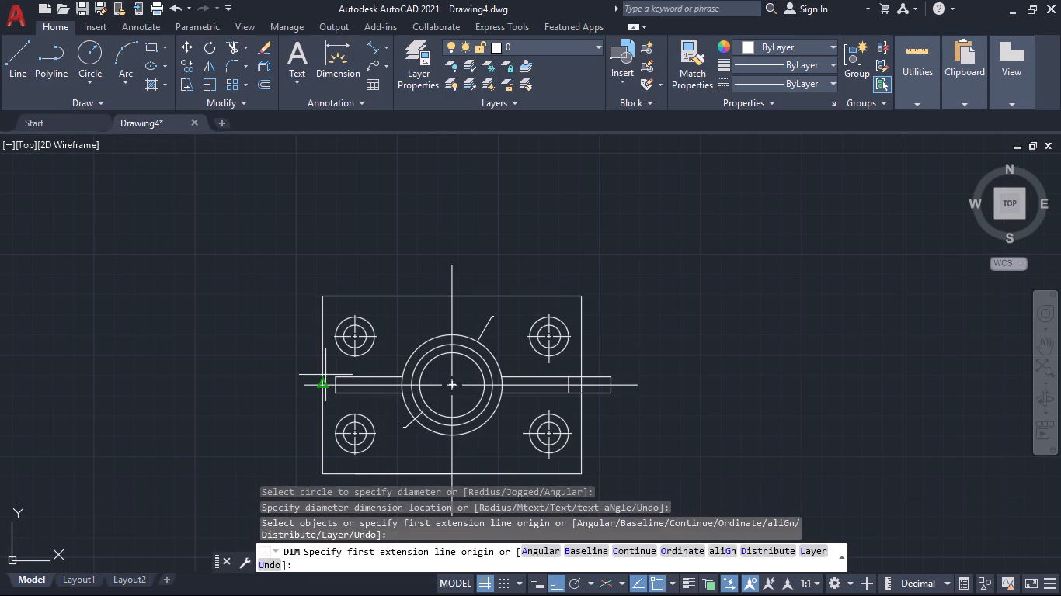
Add a diameter dimension to the outer circle of the upper-left pair, placing it above the plate's upper-left corner.
{"action": "scroll", "coordinate": [325, 374], "scroll_direction": "up", "scroll_amount": 2}
{"action": "scroll", "coordinate": [341, 374], "scroll_direction": "down", "scroll_amount": 2}
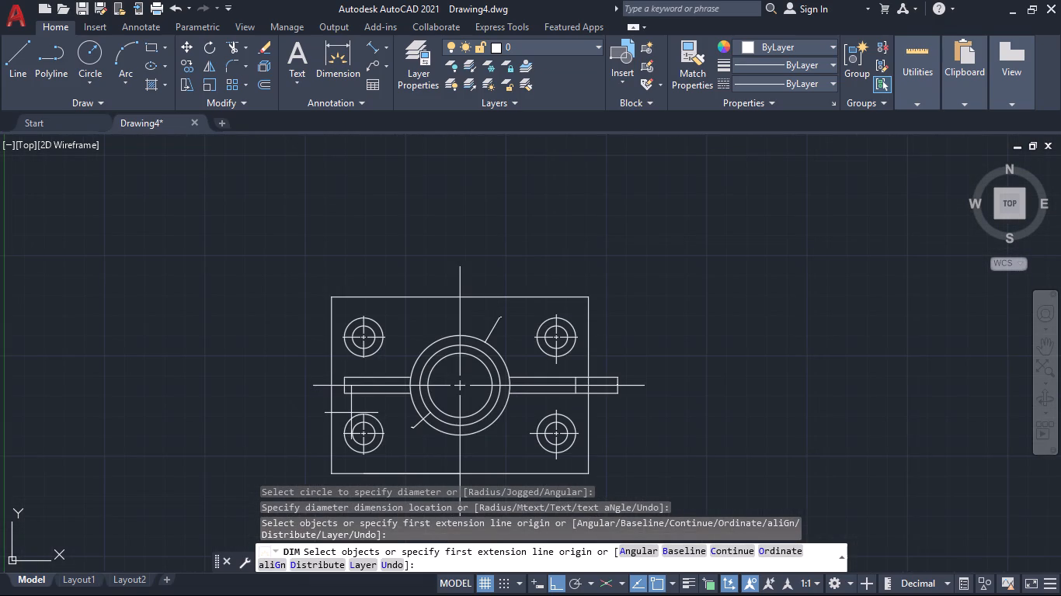
{"action": "scroll", "coordinate": [342, 322], "scroll_direction": "up", "scroll_amount": 2}
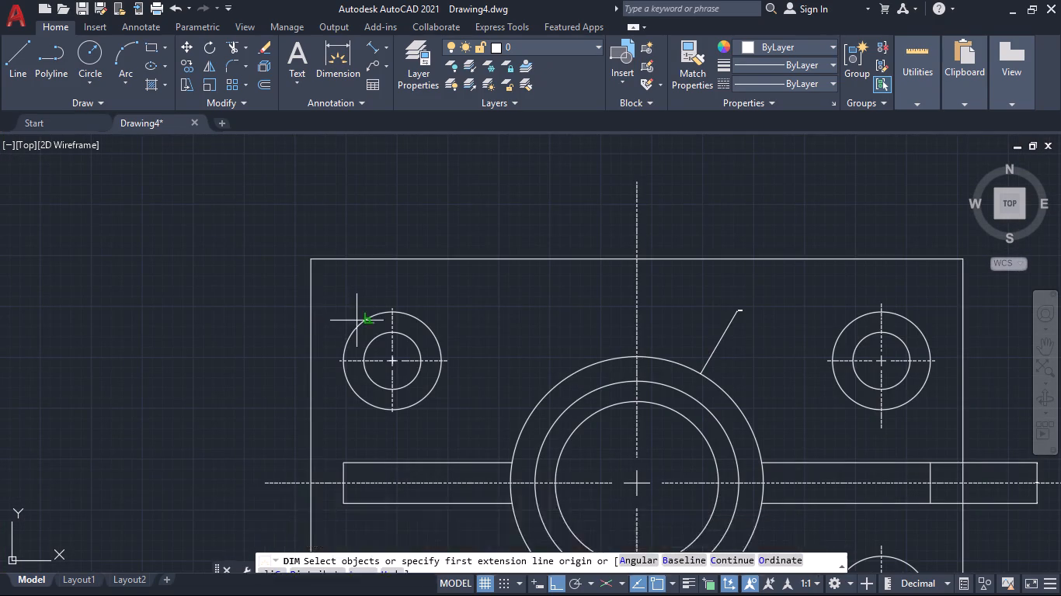
{"action": "left_click", "coordinate": [423, 319]}
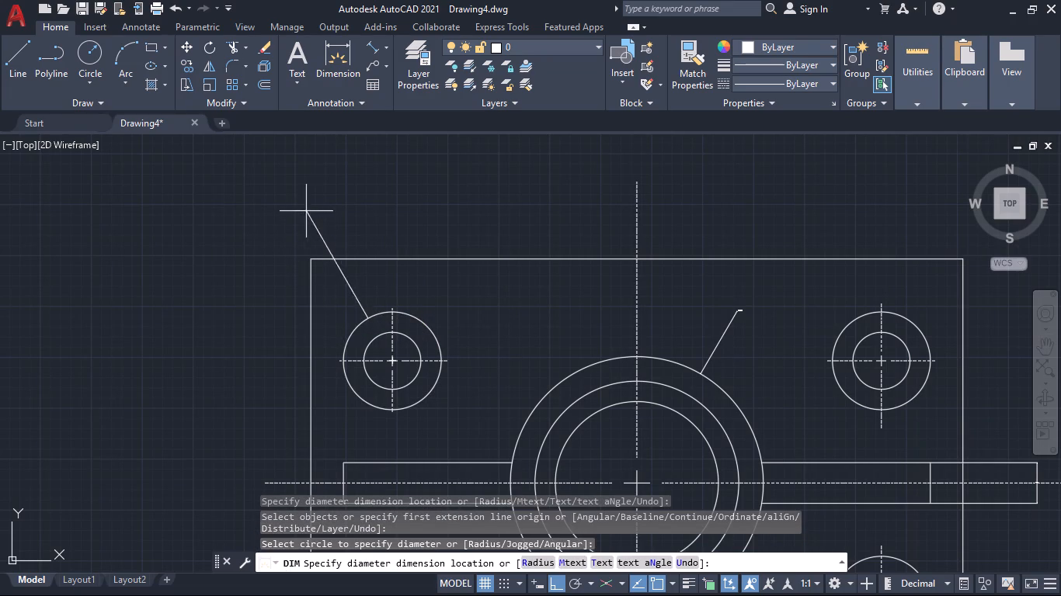
{"action": "left_click", "coordinate": [314, 198]}
{"action": "scroll", "coordinate": [512, 321], "scroll_direction": "down", "scroll_amount": 3}
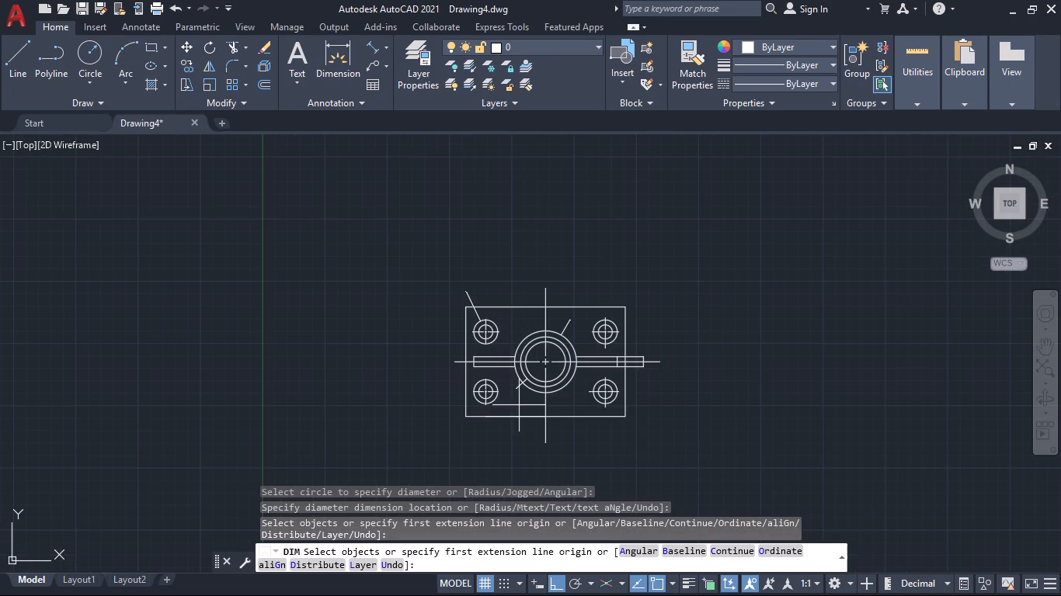
{"action": "middle_click_drag", "start_coordinate": [519, 405], "coordinate": [478, 337]}
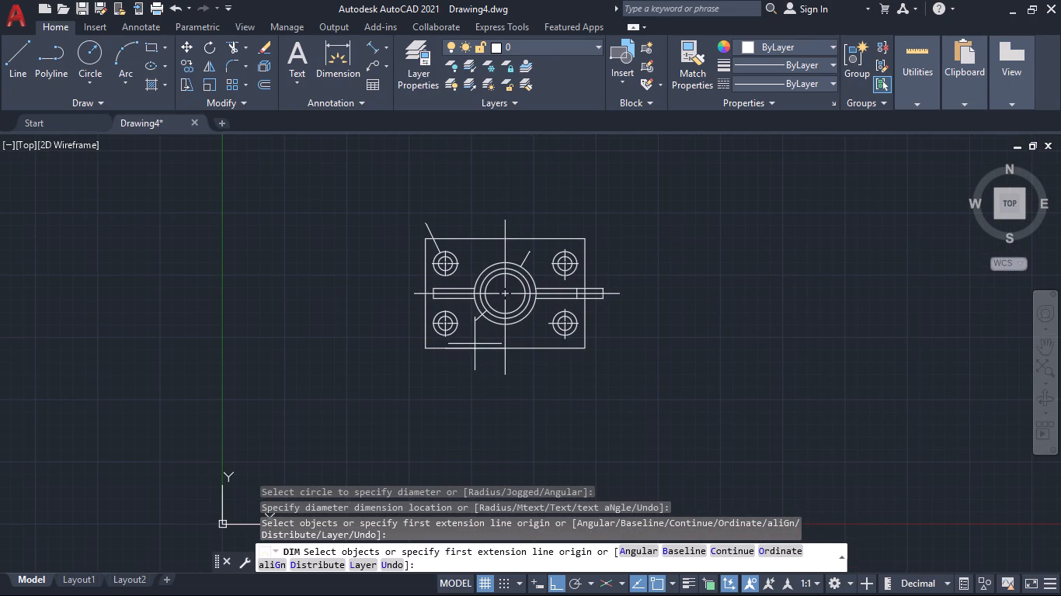
{"action": "middle_click_drag", "start_coordinate": [458, 418], "coordinate": [433, 362]}
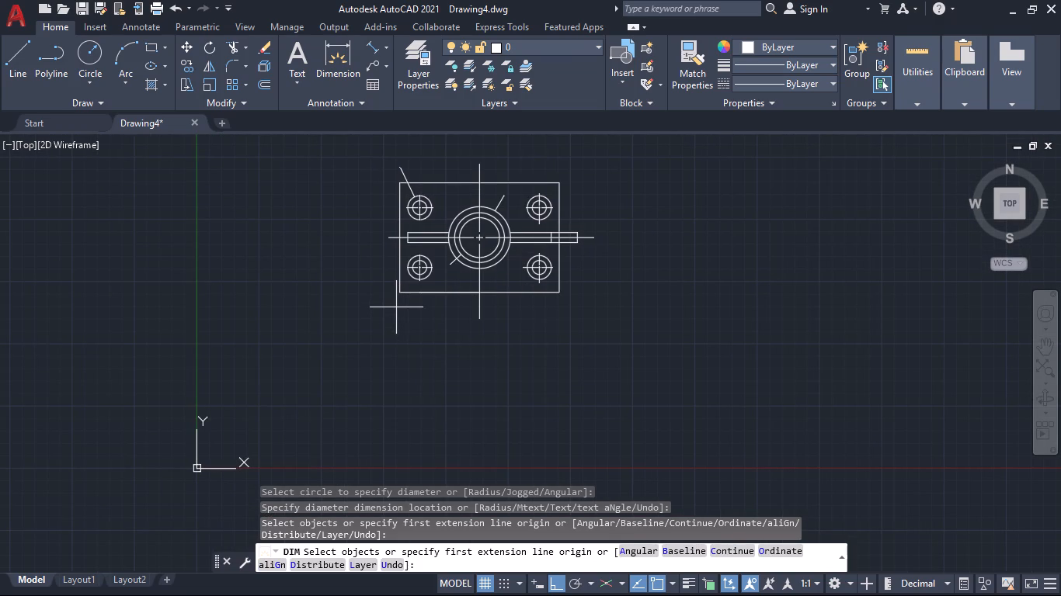
Draw a 160 by 25 rectangle from lines in the empty area to the lower right of the plate view.
{"action": "left_click", "coordinate": [12, 53]}
{"action": "middle_click_drag", "start_coordinate": [432, 429], "coordinate": [372, 396]}
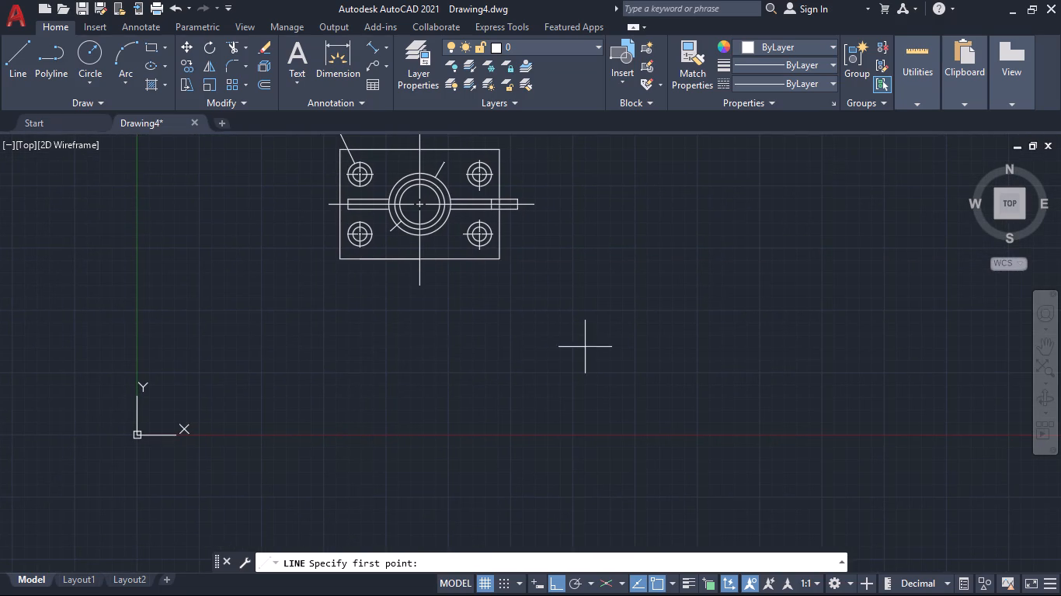
{"action": "middle_click_drag", "start_coordinate": [590, 338], "coordinate": [339, 407]}
{"action": "left_click", "coordinate": [388, 375]}
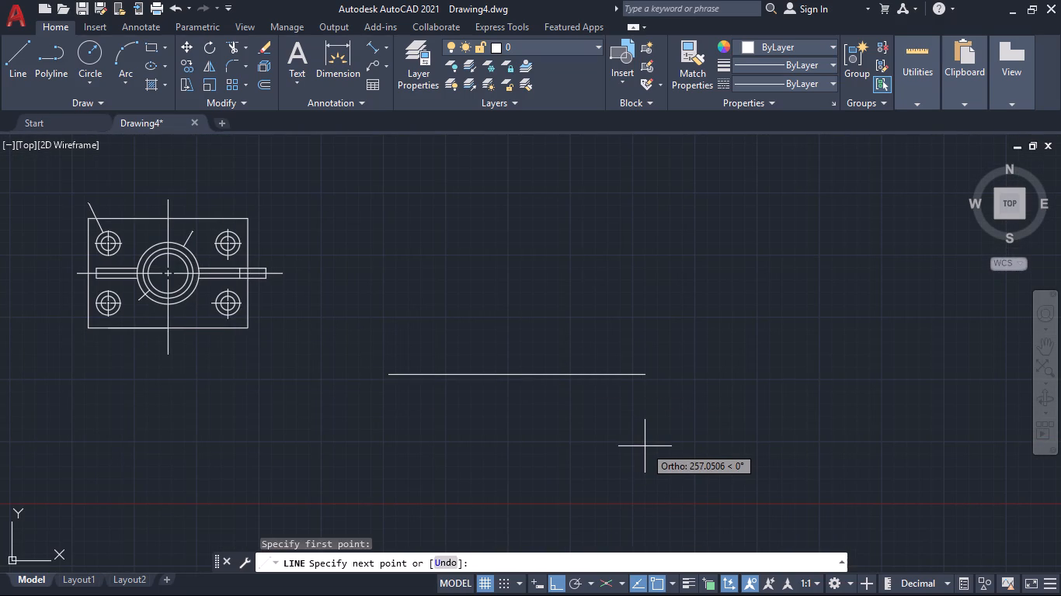
{"action": "type", "text": "160"}
{"action": "key", "text": "Return"}
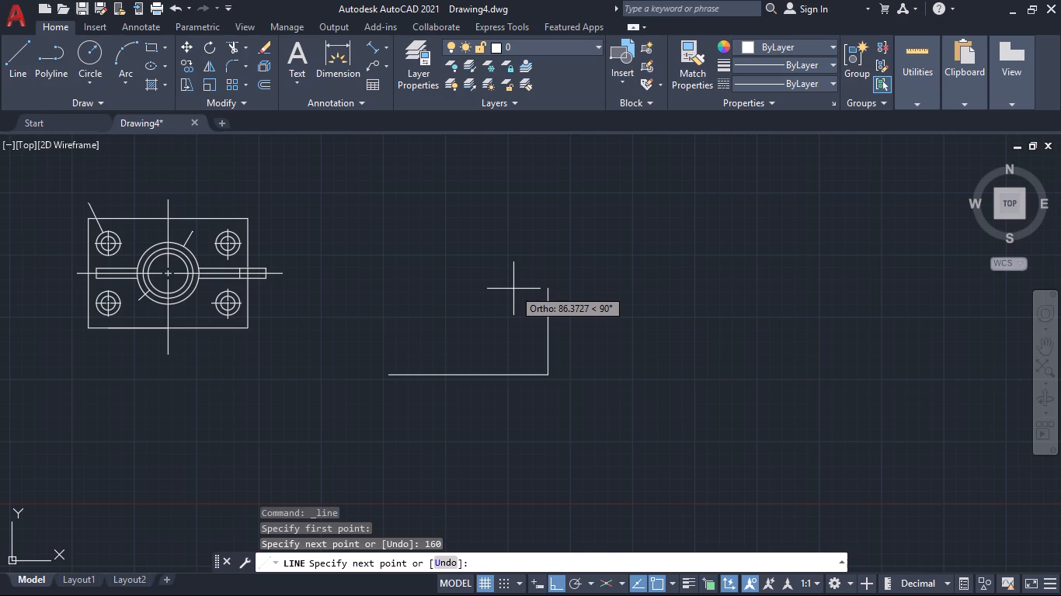
{"action": "type", "text": "25"}
{"action": "key", "text": "Return"}
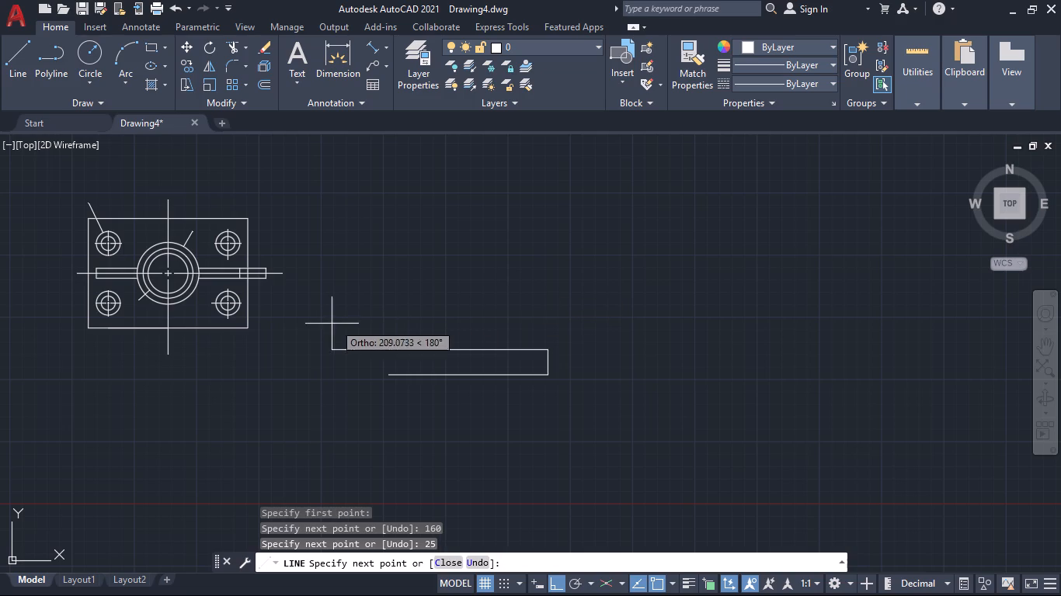
{"action": "type", "text": "160"}
{"action": "key", "text": "Return"}
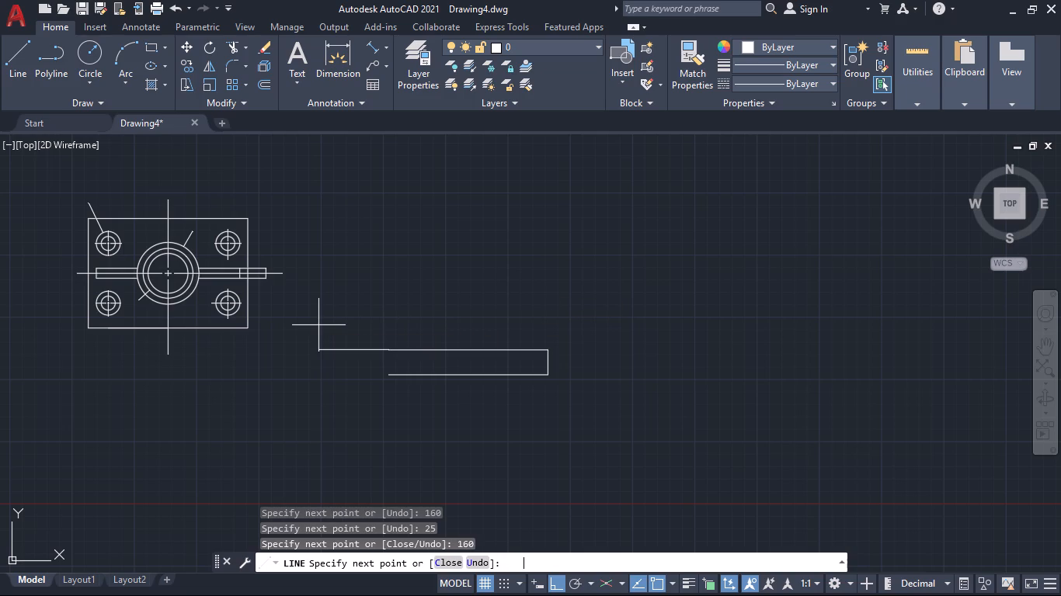
{"action": "left_click", "coordinate": [390, 374]}
{"action": "key", "text": "space"}
From the rectangle's upper-right corner, draw a line 25 leftward along the top edge and straight down to the bottom edge.
{"action": "key", "text": "space"}
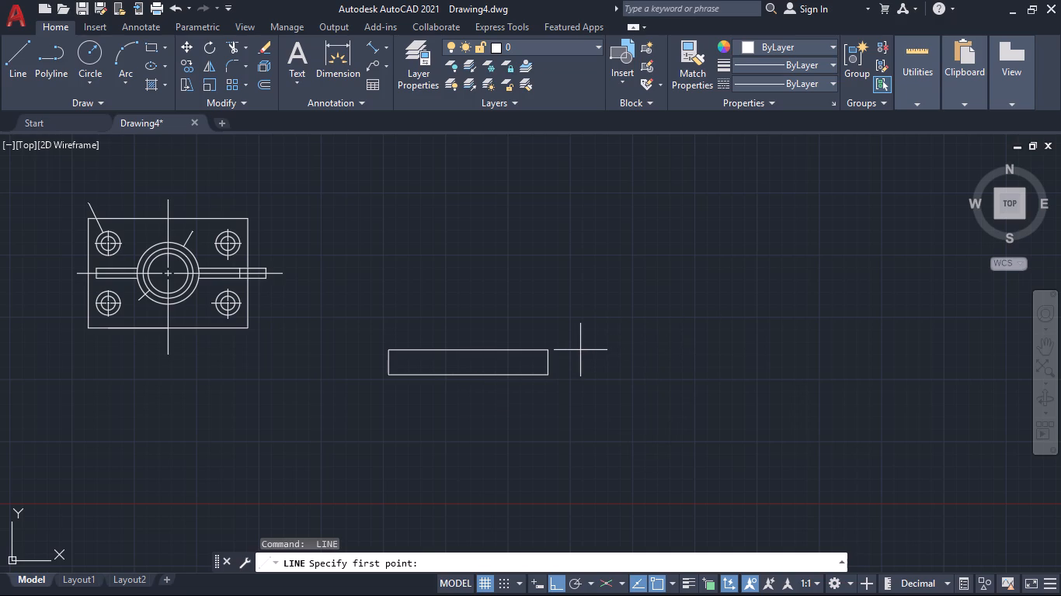
{"action": "scroll", "coordinate": [579, 351], "scroll_direction": "up", "scroll_amount": 1}
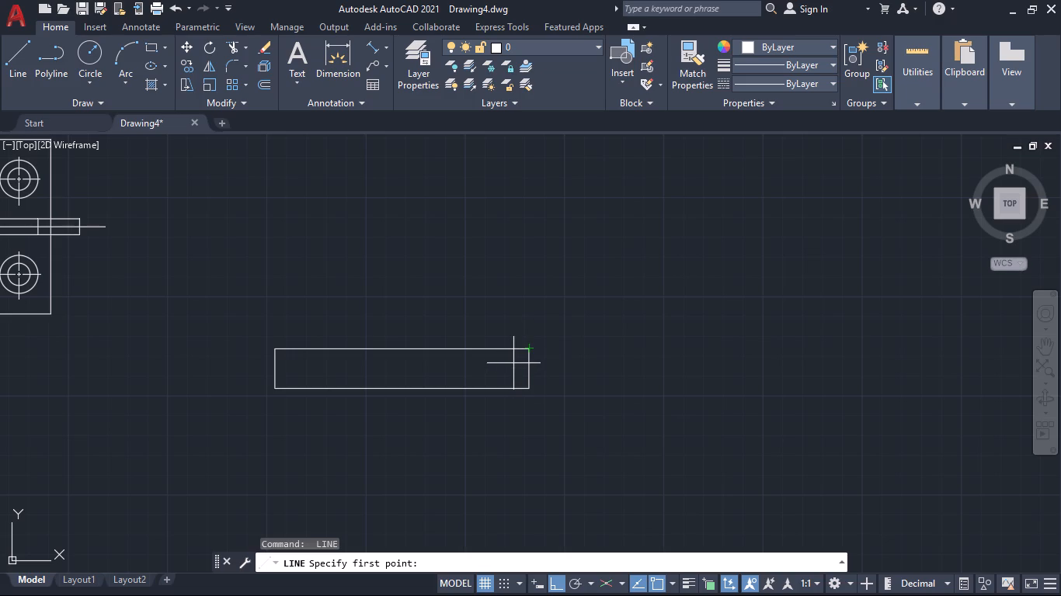
{"action": "scroll", "coordinate": [514, 363], "scroll_direction": "up", "scroll_amount": 2}
{"action": "middle_click_drag", "start_coordinate": [517, 358], "coordinate": [506, 425]}
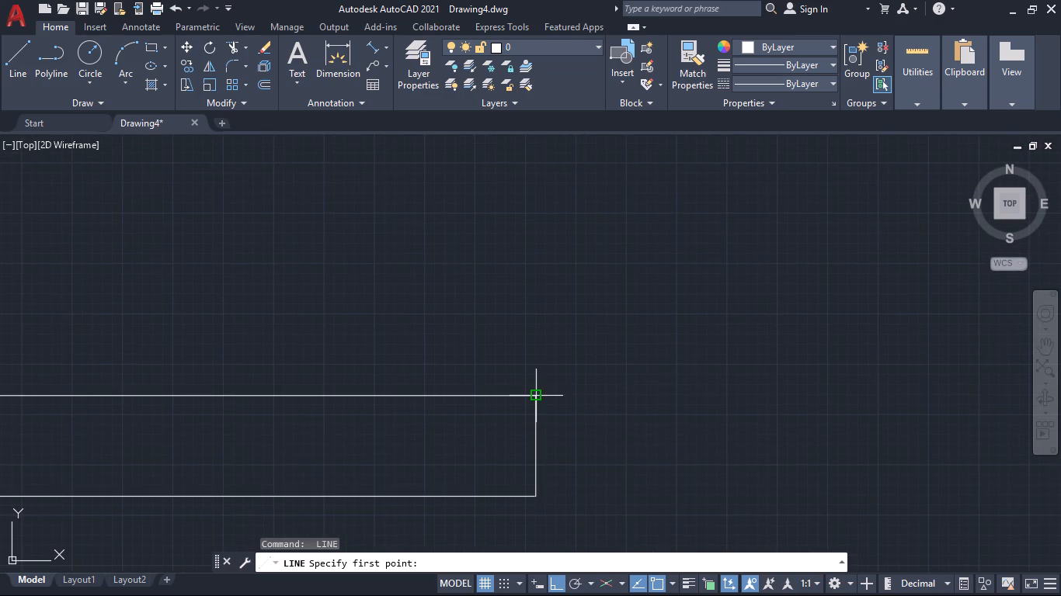
{"action": "left_click", "coordinate": [539, 396]}
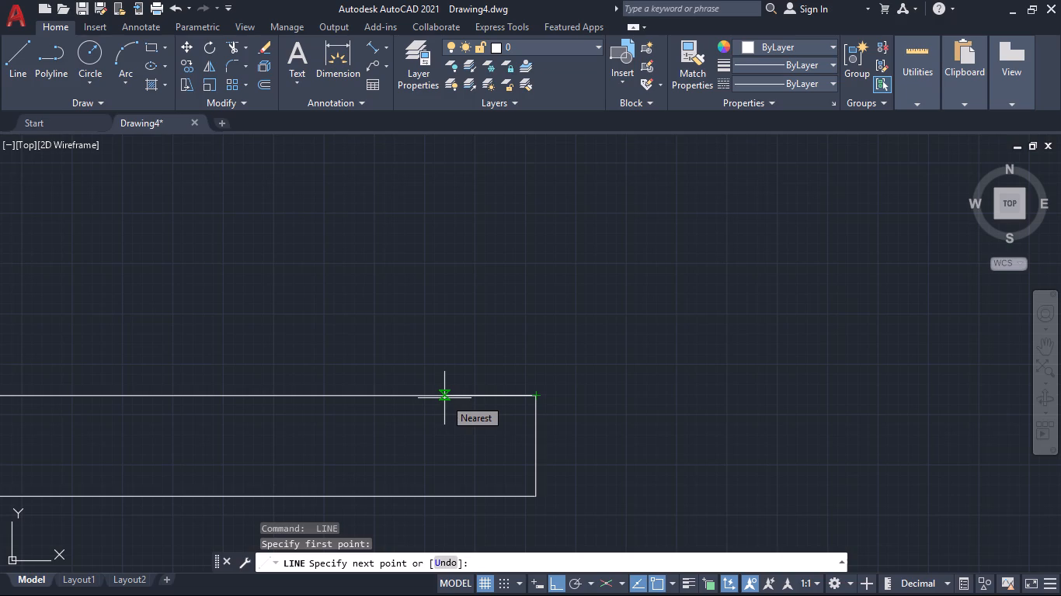
{"action": "scroll", "coordinate": [371, 398], "scroll_direction": "down", "scroll_amount": 3}
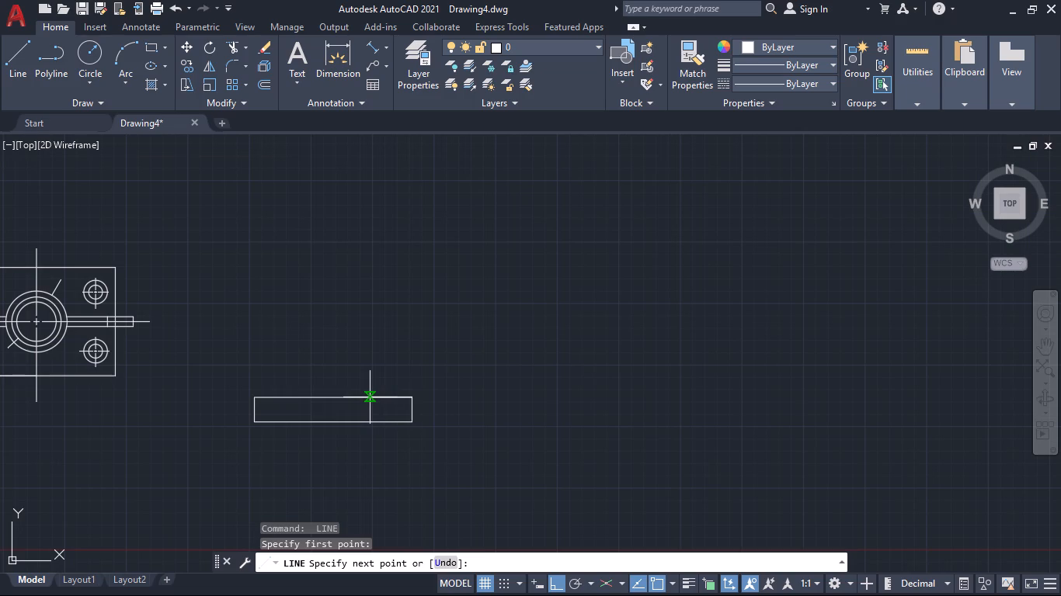
{"action": "type", "text": "25"}
{"action": "key", "text": "Return"}
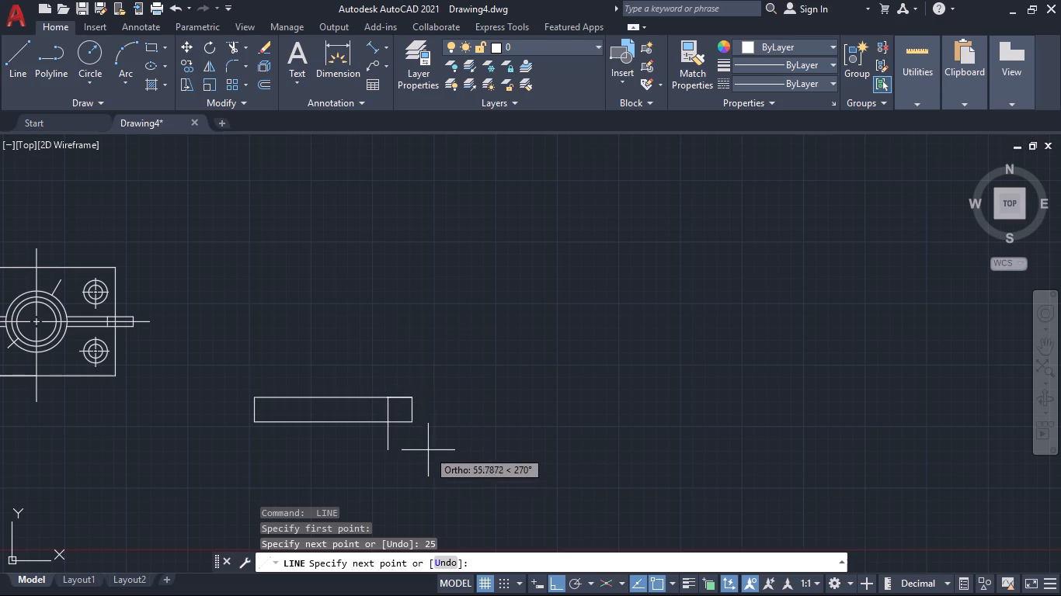
{"action": "scroll", "coordinate": [386, 429], "scroll_direction": "up", "scroll_amount": 2}
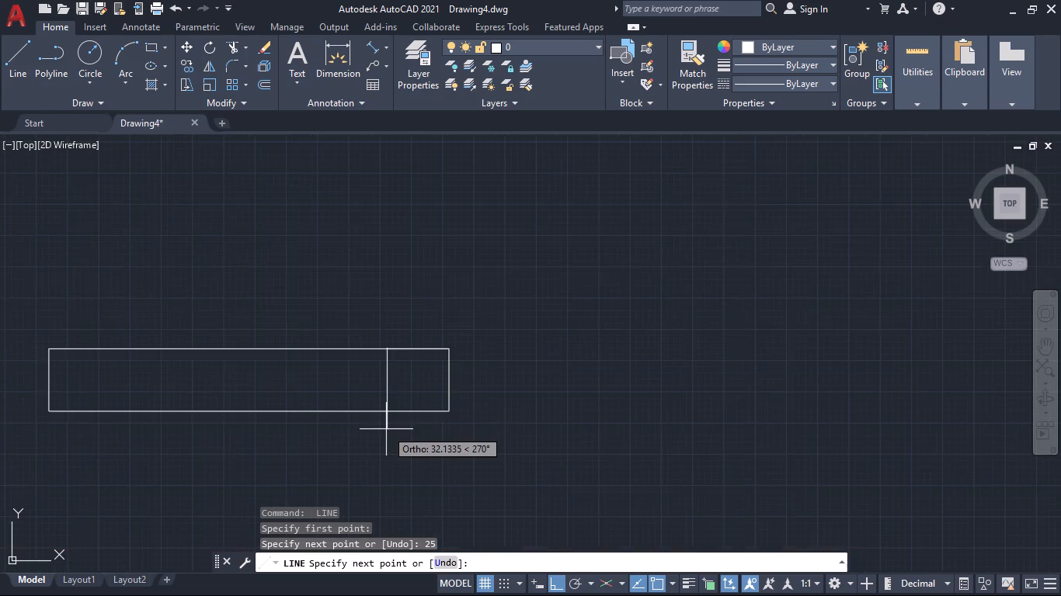
{"action": "scroll", "coordinate": [386, 429], "scroll_direction": "up", "scroll_amount": 1}
{"action": "left_click", "coordinate": [388, 400]}
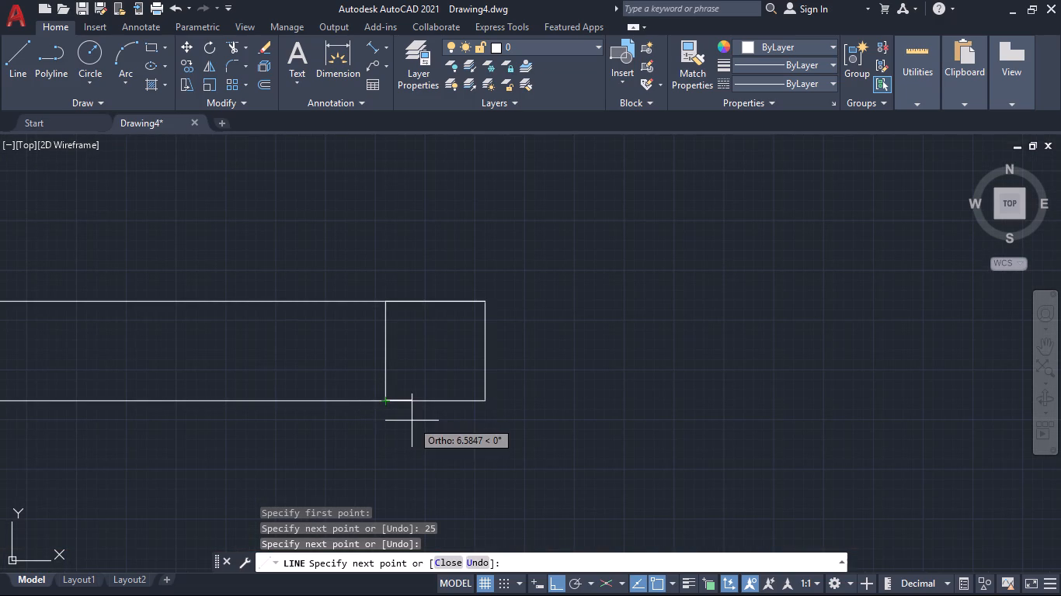
{"action": "key", "text": "space"}
{"action": "key", "text": "space"}
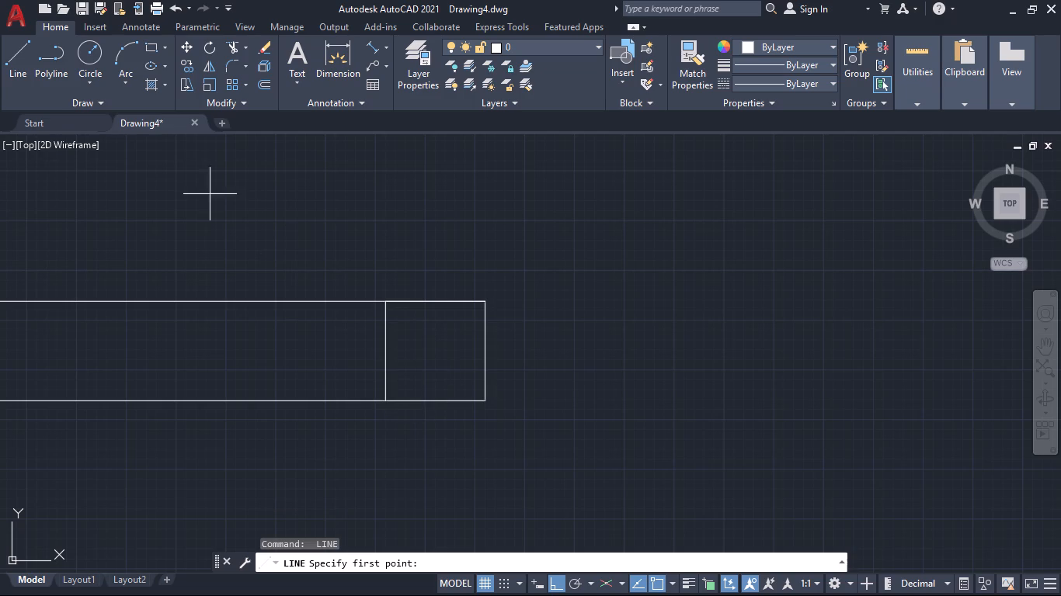
{"action": "key", "text": "Escape"}
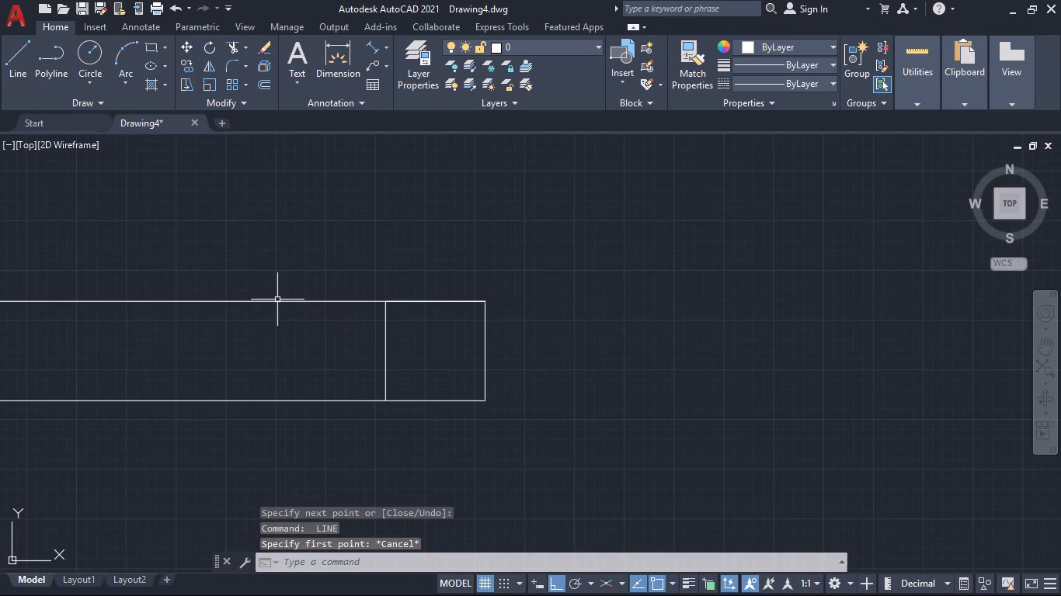
Offset the vertical line inside the rectangle by 12 to both its right and left sides.
{"action": "key", "text": "o"}
{"action": "key", "text": "Return"}
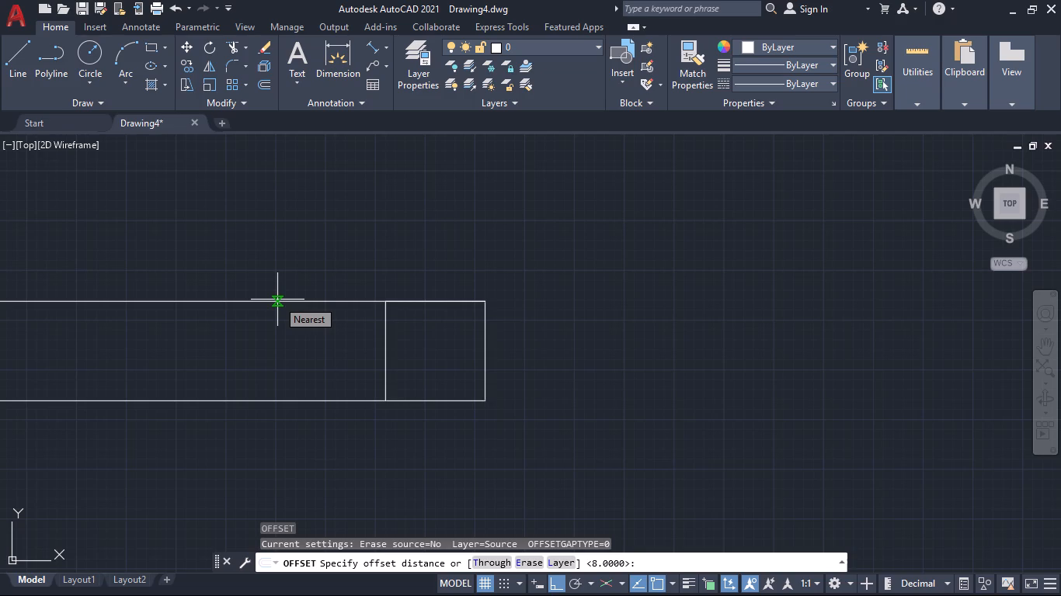
{"action": "type", "text": "12"}
{"action": "key", "text": "Return"}
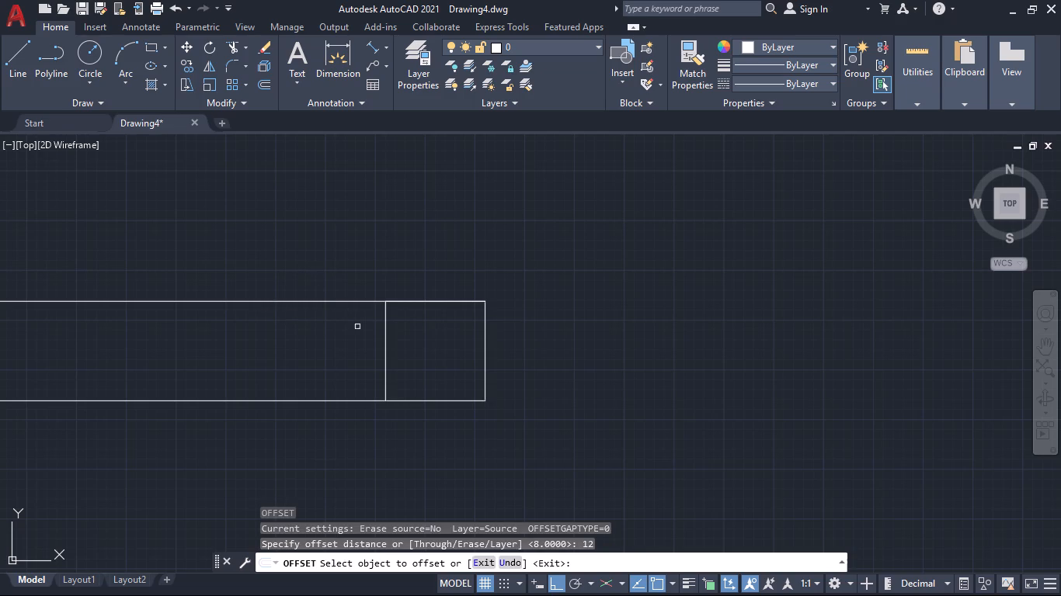
{"action": "left_click", "coordinate": [384, 350]}
{"action": "left_click", "coordinate": [416, 351]}
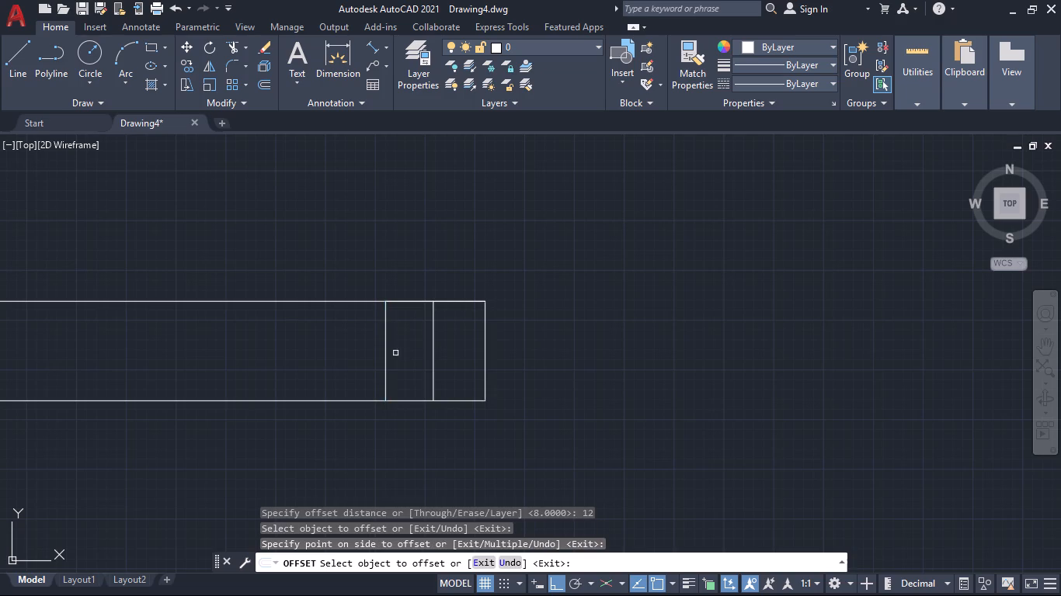
{"action": "left_click", "coordinate": [385, 352]}
{"action": "left_click", "coordinate": [329, 361]}
{"action": "scroll", "coordinate": [348, 369], "scroll_direction": "down", "scroll_amount": 1}
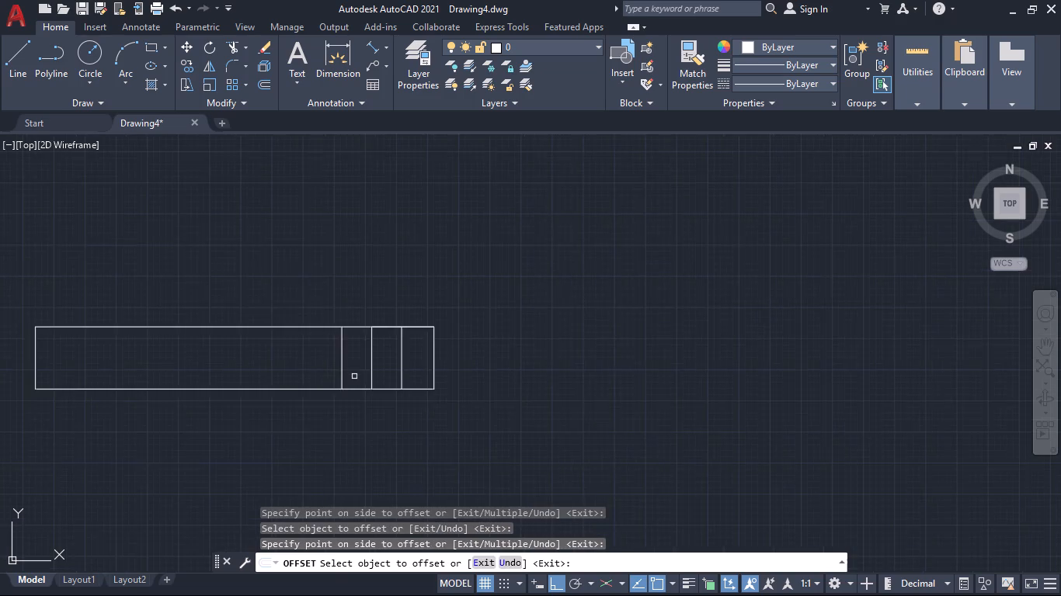
{"action": "scroll", "coordinate": [354, 380], "scroll_direction": "down", "scroll_amount": 1}
{"action": "scroll", "coordinate": [339, 371], "scroll_direction": "up", "scroll_amount": 2}
{"action": "scroll", "coordinate": [339, 371], "scroll_direction": "down", "scroll_amount": 4}
{"action": "middle_click_drag", "start_coordinate": [353, 310], "coordinate": [357, 307]}
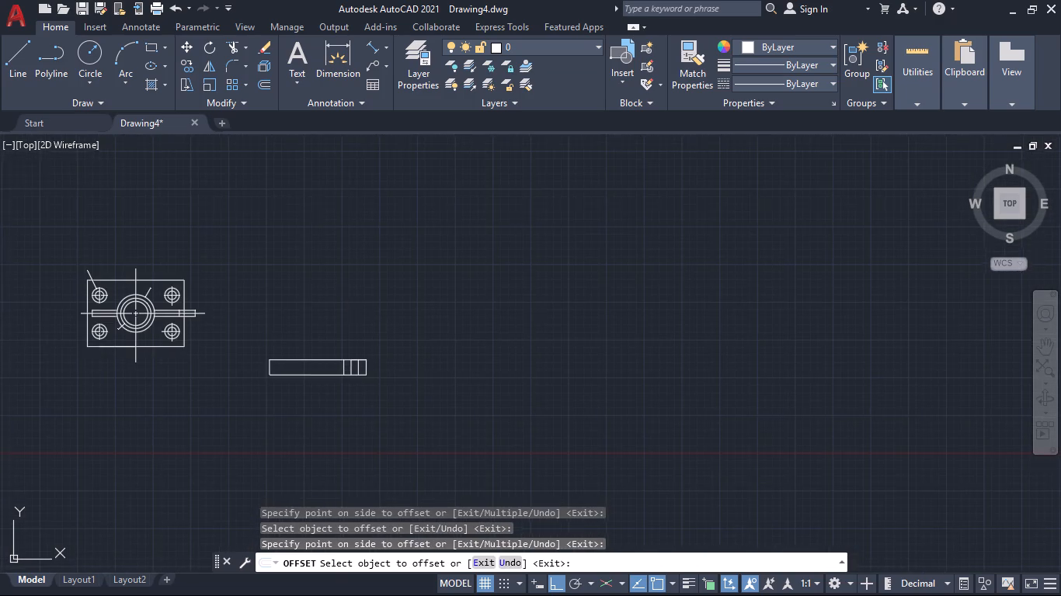
{"action": "middle_click_drag", "start_coordinate": [357, 307], "coordinate": [562, 314]}
{"action": "scroll", "coordinate": [405, 370], "scroll_direction": "up", "scroll_amount": 2}
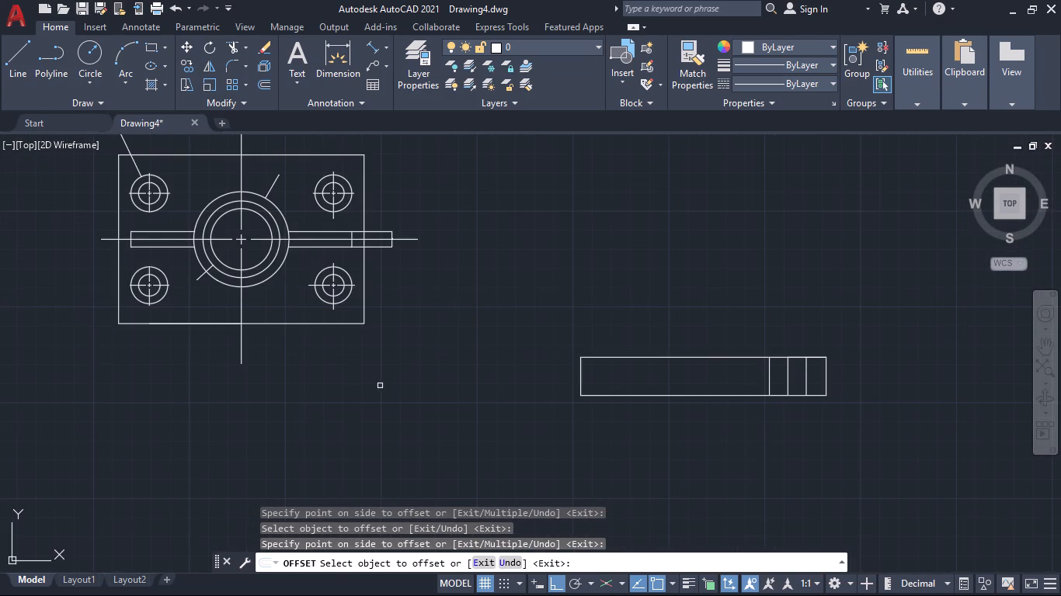
{"action": "middle_click_drag", "start_coordinate": [380, 386], "coordinate": [437, 404]}
{"action": "scroll", "coordinate": [438, 404], "scroll_direction": "up", "scroll_amount": 1}
{"action": "key", "text": "Escape"}
Match the properties of the plate's horizontal centerline onto the two offset vertical lines in the rectangle.
{"action": "type", "text": "MA"}
{"action": "key", "text": "Return"}
{"action": "scroll", "coordinate": [464, 182], "scroll_direction": "up", "scroll_amount": 1}
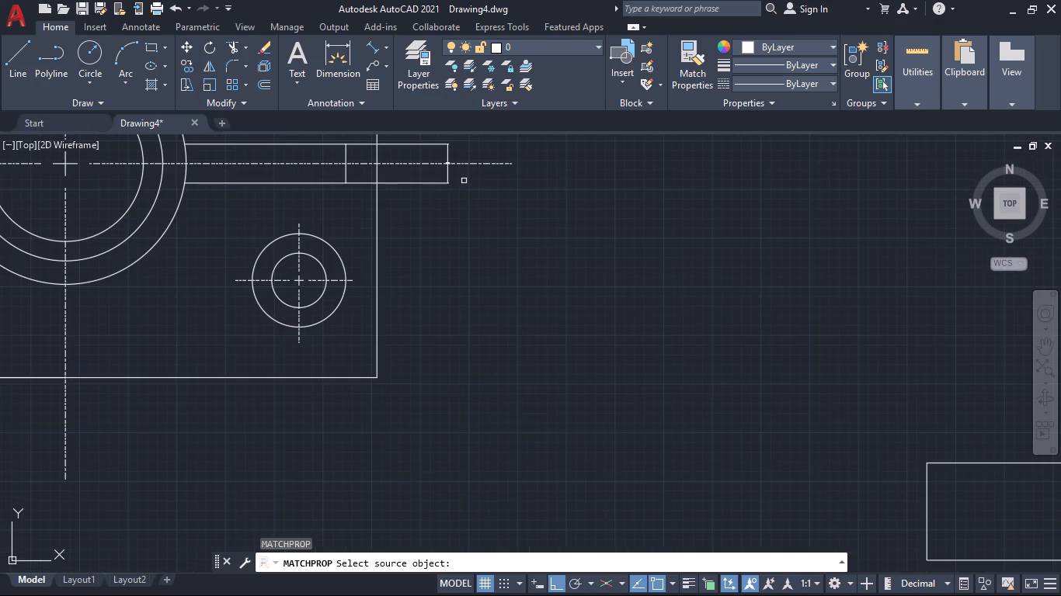
{"action": "left_click", "coordinate": [478, 164]}
{"action": "scroll", "coordinate": [589, 282], "scroll_direction": "down", "scroll_amount": 5}
{"action": "middle_click_drag", "start_coordinate": [649, 339], "coordinate": [538, 352]}
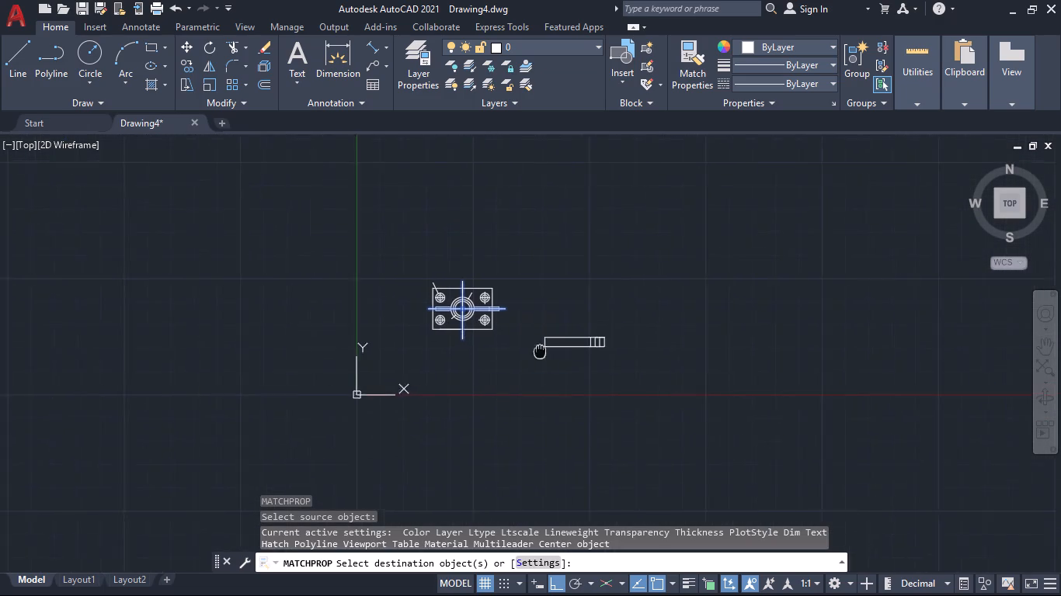
{"action": "middle_click_drag", "start_coordinate": [538, 352], "coordinate": [499, 352]}
{"action": "scroll", "coordinate": [550, 348], "scroll_direction": "up", "scroll_amount": 5}
{"action": "left_click", "coordinate": [532, 299]}
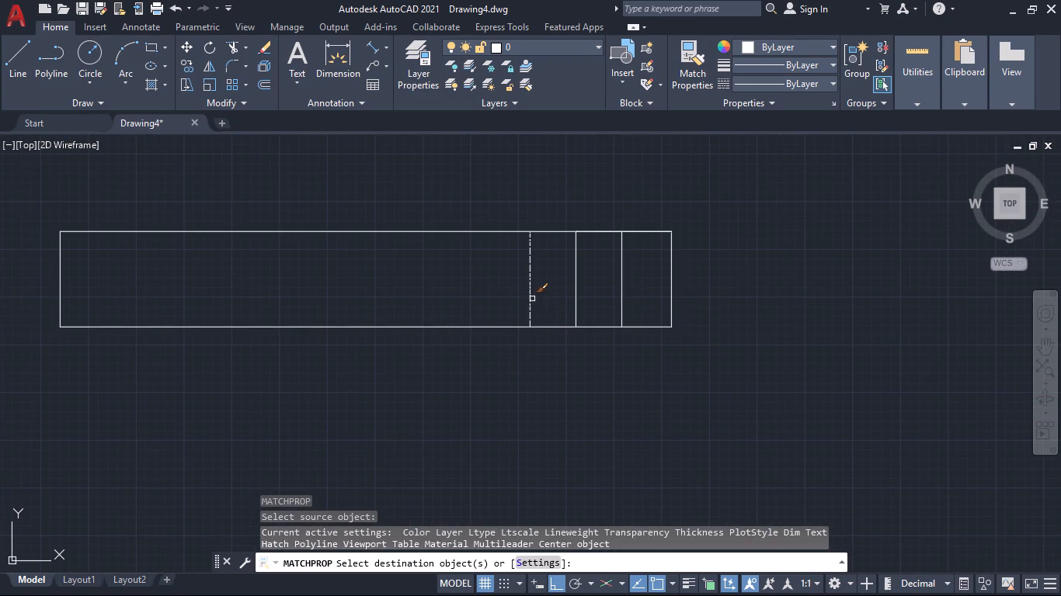
{"action": "left_click", "coordinate": [621, 290]}
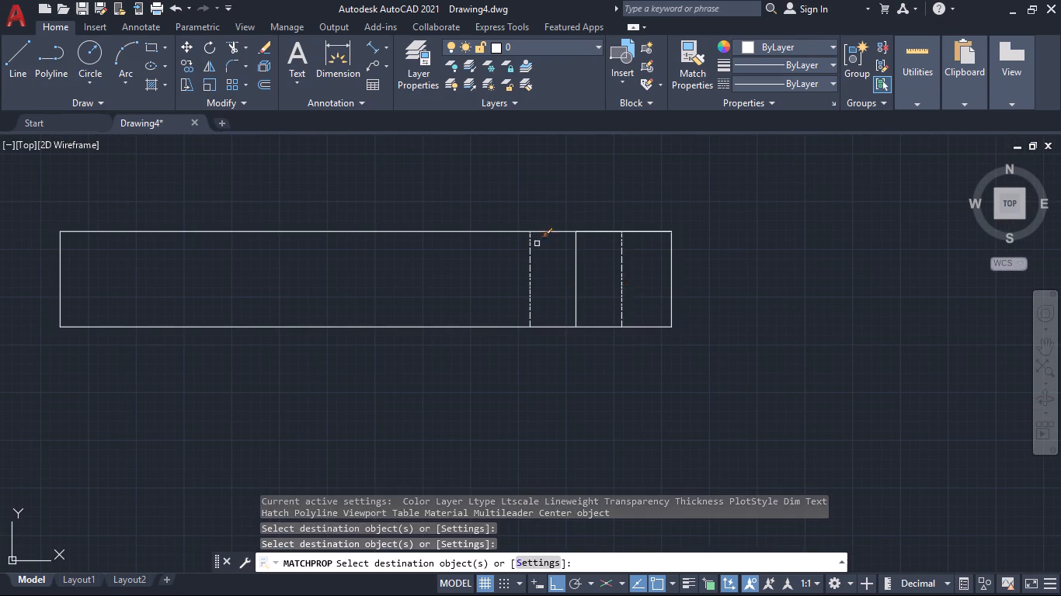
{"action": "scroll", "coordinate": [534, 239], "scroll_direction": "down", "scroll_amount": 3}
{"action": "key", "text": "Escape"}
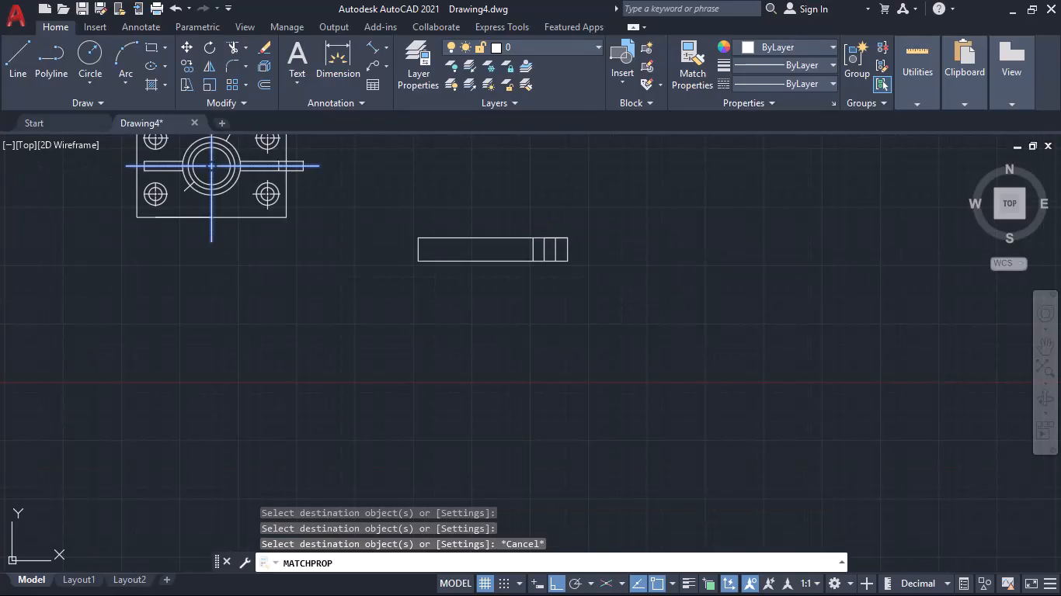
Draw a 32-long line from the midpoint of the rectangle's top edge toward the right along that edge.
{"action": "scroll", "coordinate": [445, 270], "scroll_direction": "up", "scroll_amount": 1}
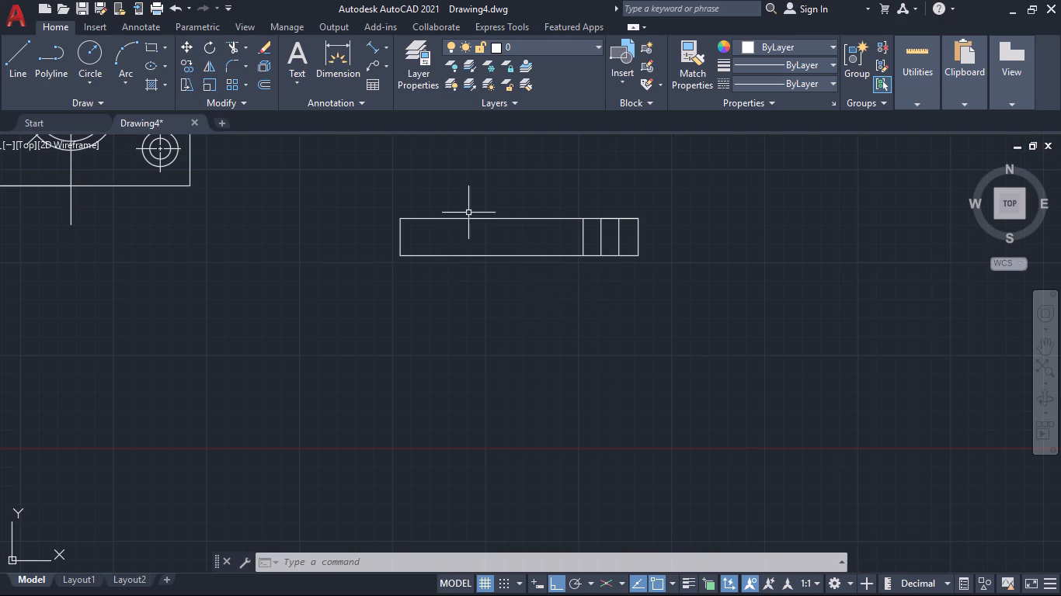
{"action": "middle_click_drag", "start_coordinate": [312, 223], "coordinate": [285, 329]}
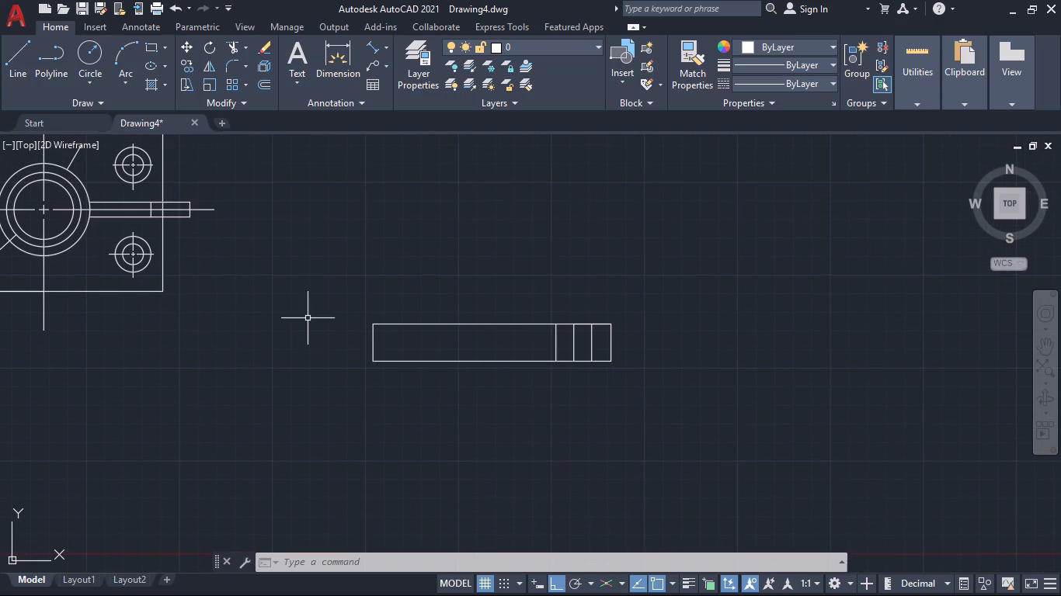
{"action": "left_click", "coordinate": [26, 54]}
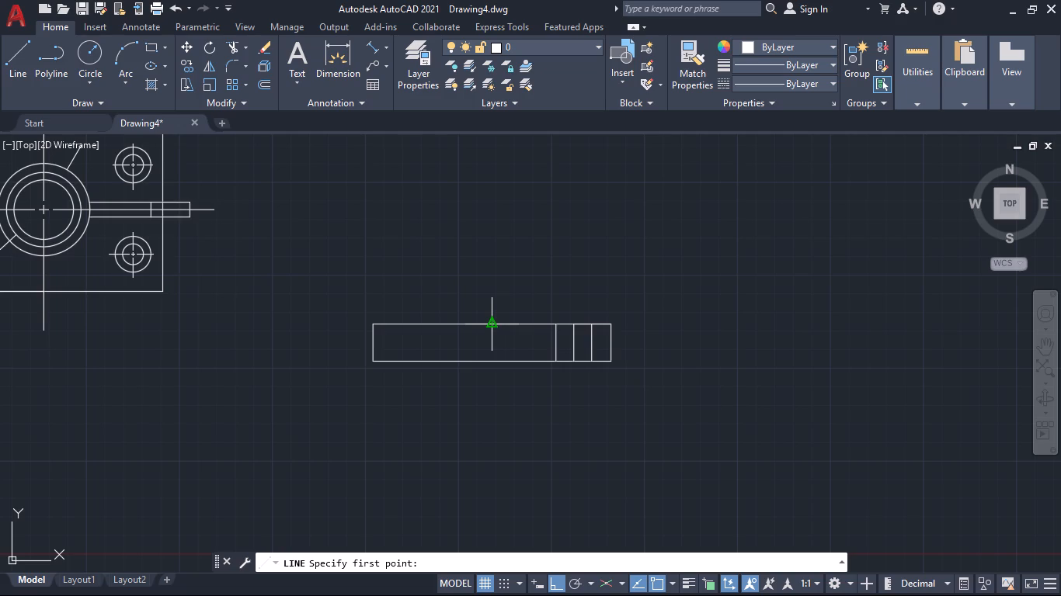
{"action": "left_click", "coordinate": [489, 325]}
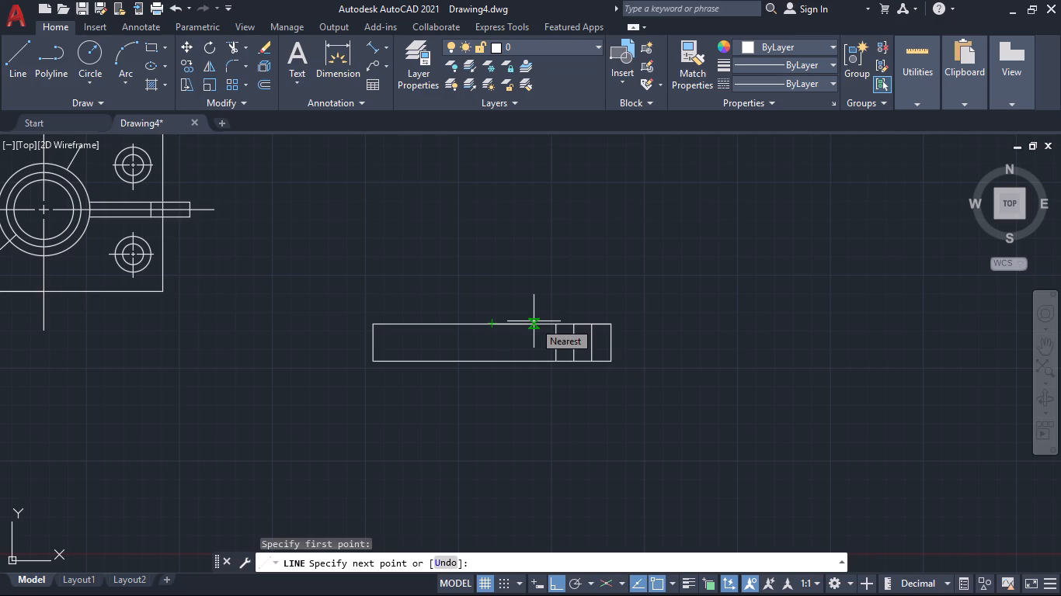
{"action": "type", "text": "32"}
{"action": "key", "text": "Return"}
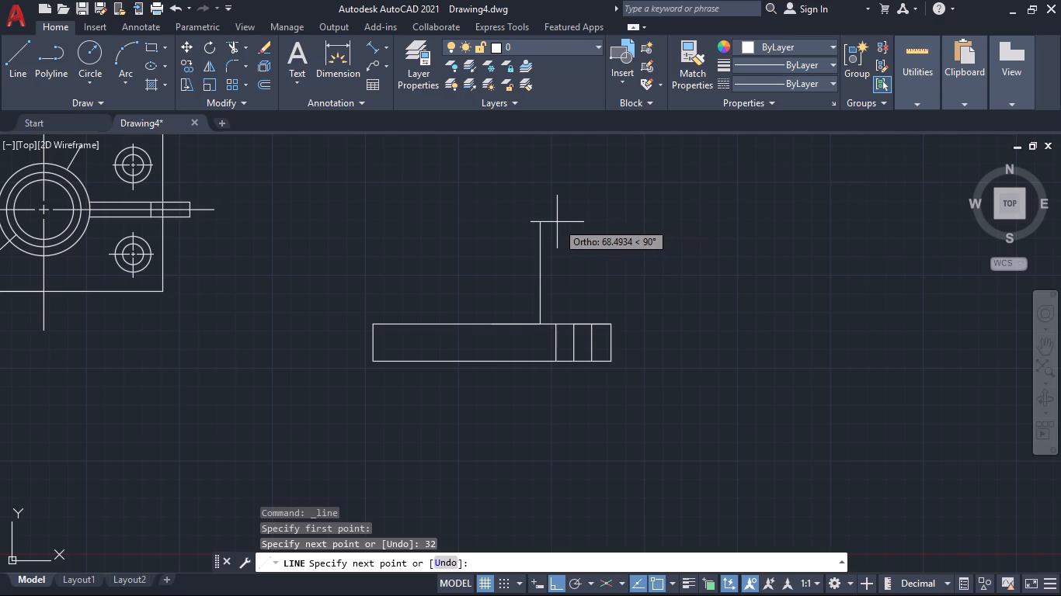
{"action": "key", "text": "Escape"}
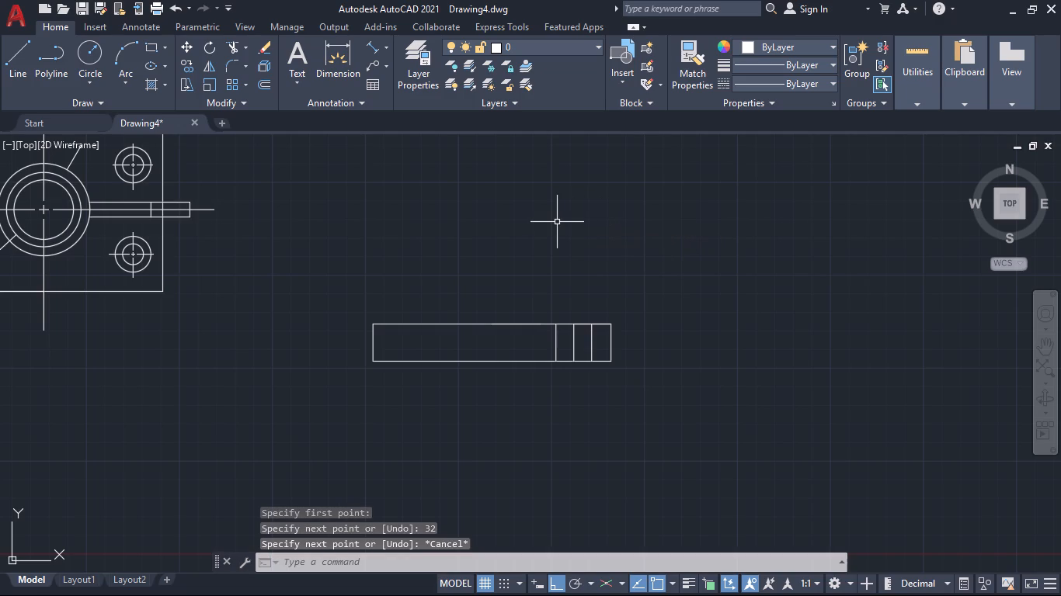
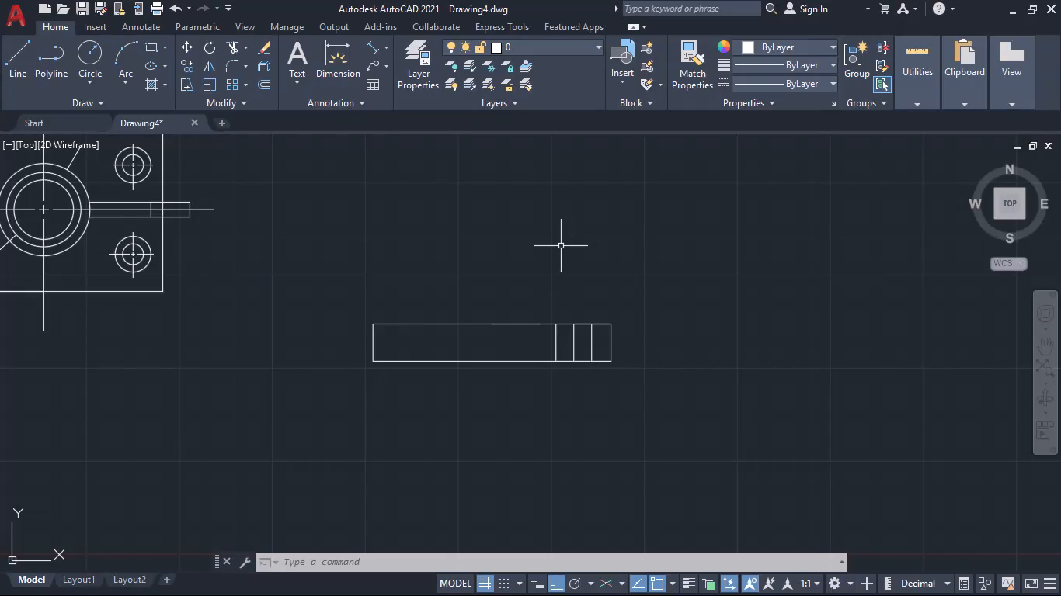
Erase the two vertical lines offset by 12 on either side of the middle vertical line in the front-view rectangle.
{"action": "left_click", "coordinate": [592, 347]}
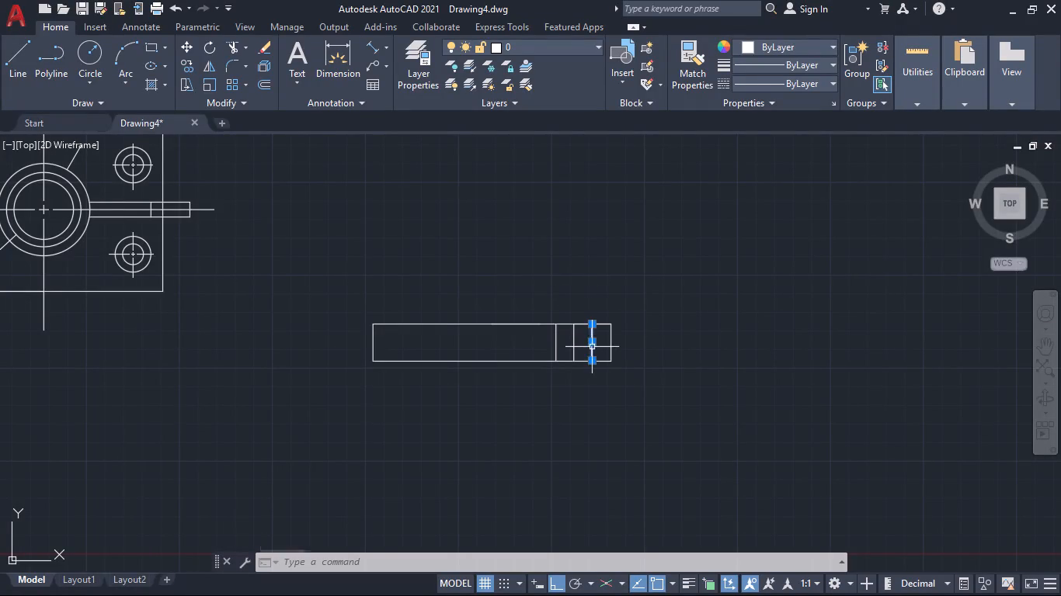
{"action": "left_click", "coordinate": [555, 351]}
{"action": "key", "text": "Delete"}
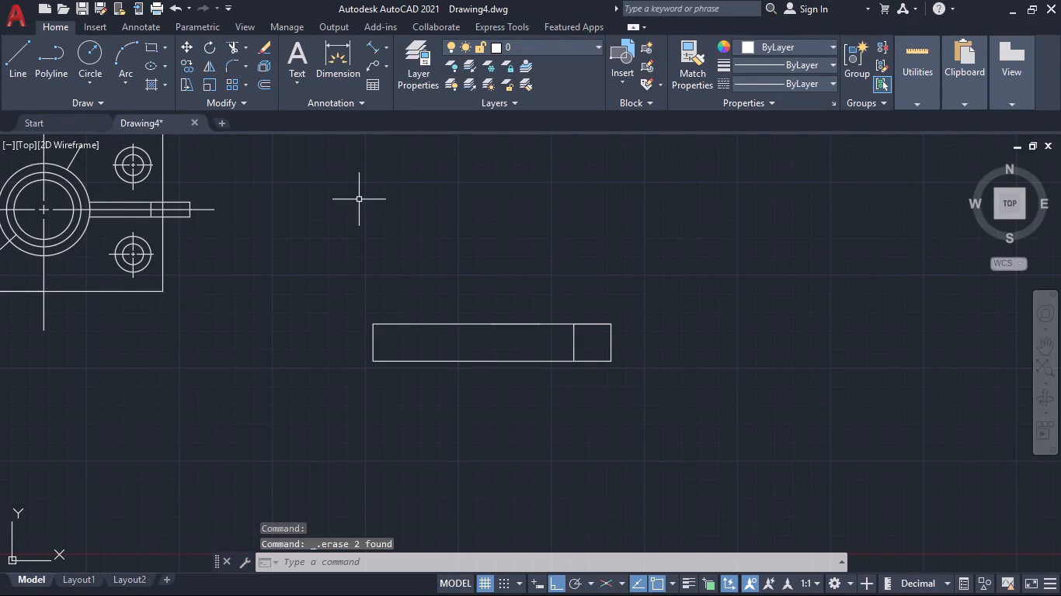
Offset the remaining vertical line inside the rectangle by 7 to both its right and left sides.
{"action": "key", "text": "o"}
{"action": "key", "text": "Return"}
{"action": "key", "text": "7"}
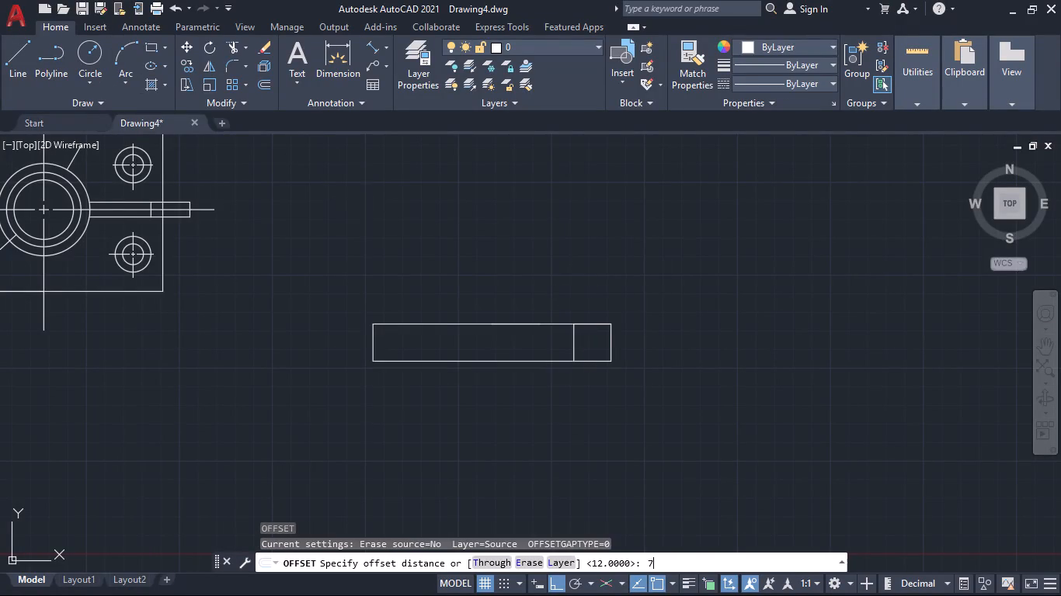
{"action": "key", "text": "Return"}
{"action": "scroll", "coordinate": [586, 347], "scroll_direction": "up", "scroll_amount": 2}
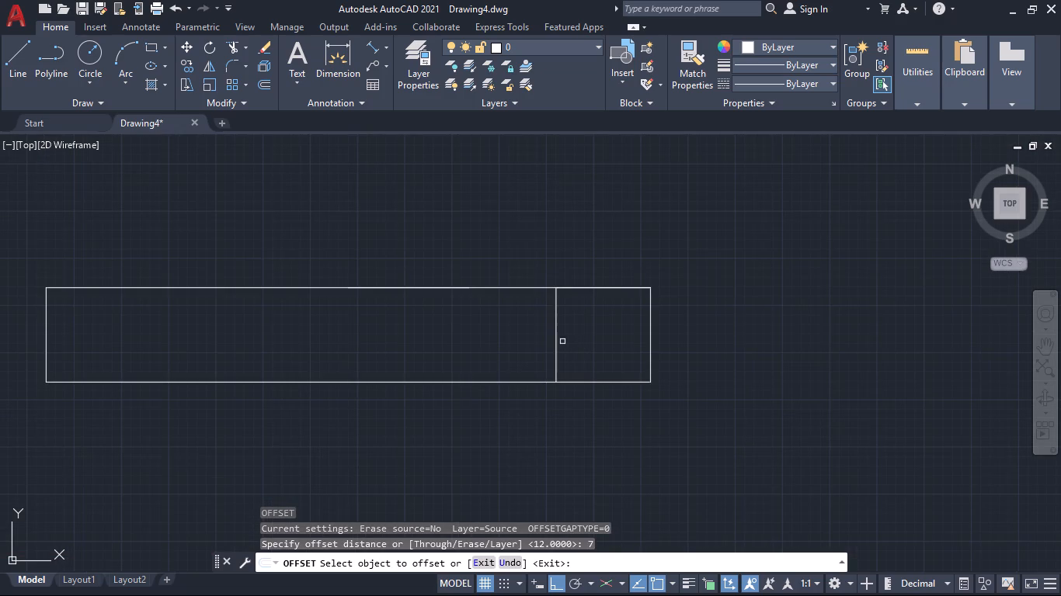
{"action": "left_click", "coordinate": [556, 345]}
{"action": "left_click", "coordinate": [573, 343]}
{"action": "left_click", "coordinate": [555, 345]}
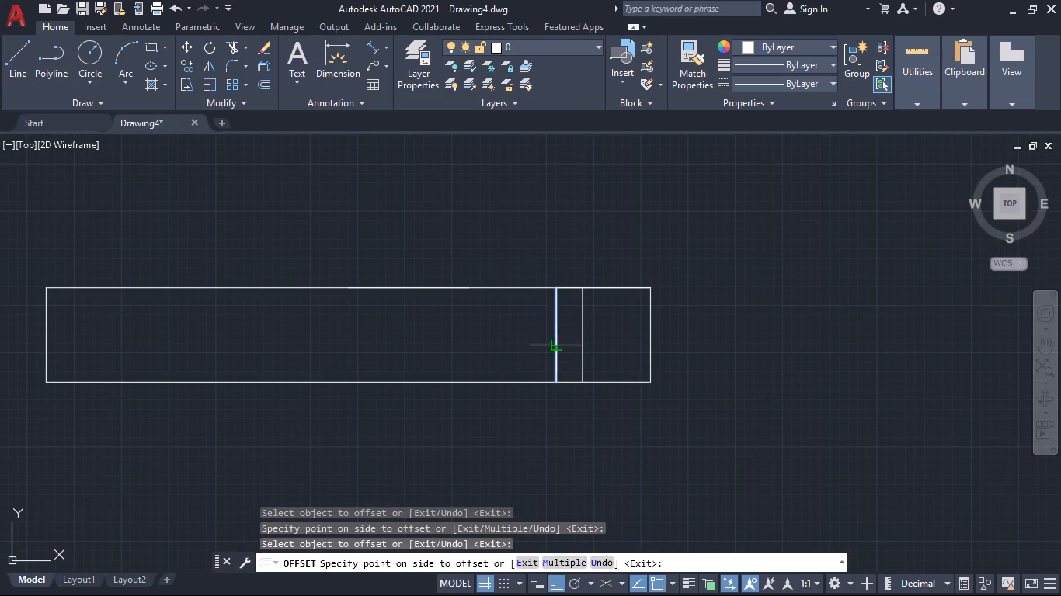
{"action": "left_click", "coordinate": [533, 341]}
Offset the rightmost inner vertical line of the rectangle by a further 7 to the right.
{"action": "scroll", "coordinate": [615, 334], "scroll_direction": "down", "scroll_amount": 3}
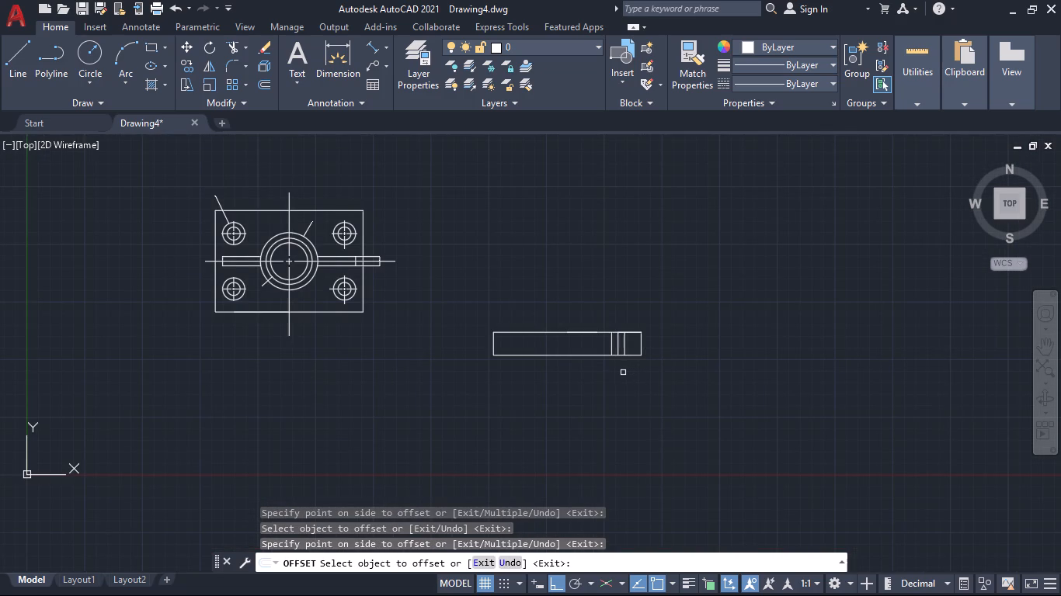
{"action": "middle_click_drag", "start_coordinate": [623, 372], "coordinate": [623, 401]}
{"action": "scroll", "coordinate": [626, 366], "scroll_direction": "up", "scroll_amount": 2}
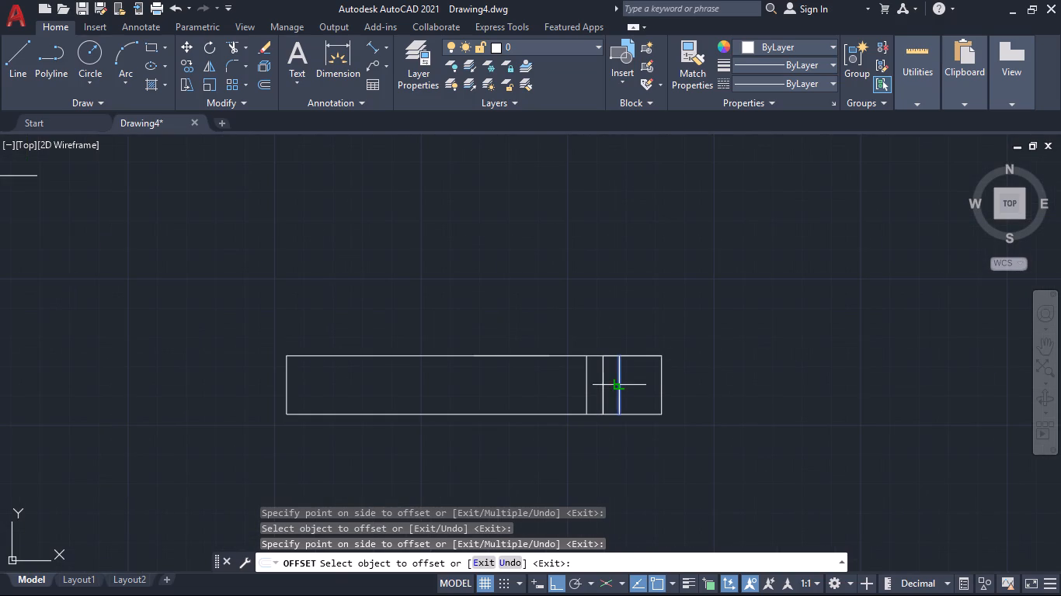
{"action": "left_click", "coordinate": [619, 385]}
{"action": "left_click", "coordinate": [642, 385]}
{"action": "scroll", "coordinate": [628, 392], "scroll_direction": "down", "scroll_amount": 1}
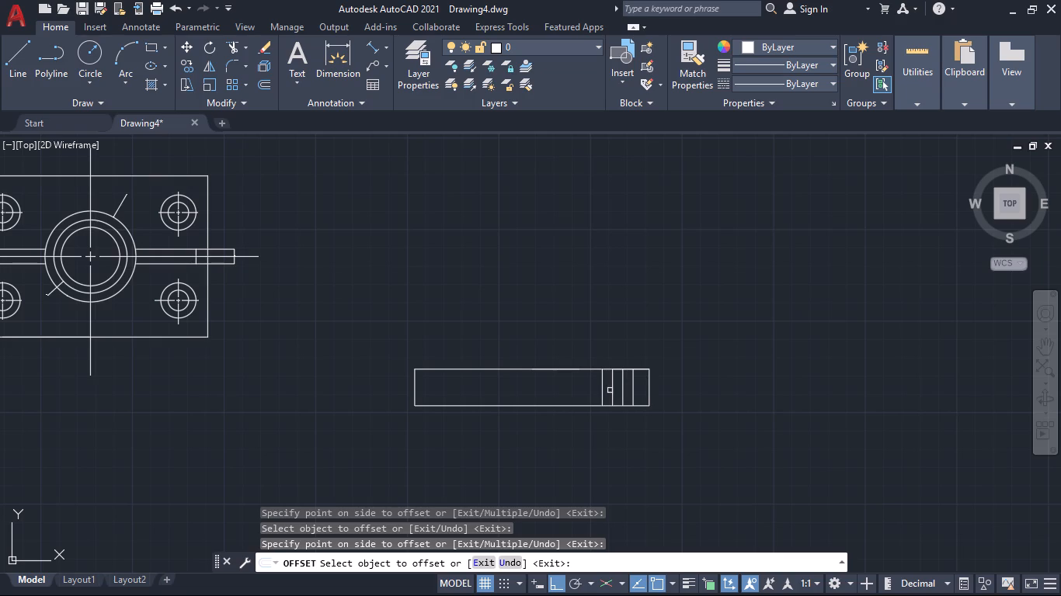
{"action": "key", "text": "Escape"}
Erase the leftmost of the four vertical lines inside the rectangle.
{"action": "left_click", "coordinate": [602, 391]}
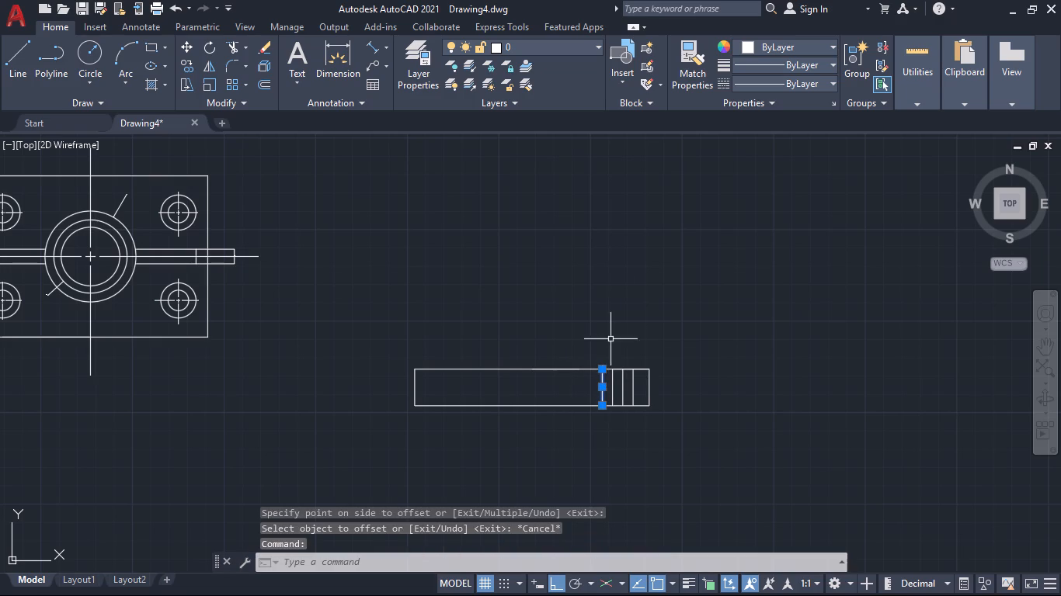
{"action": "key", "text": "Delete"}
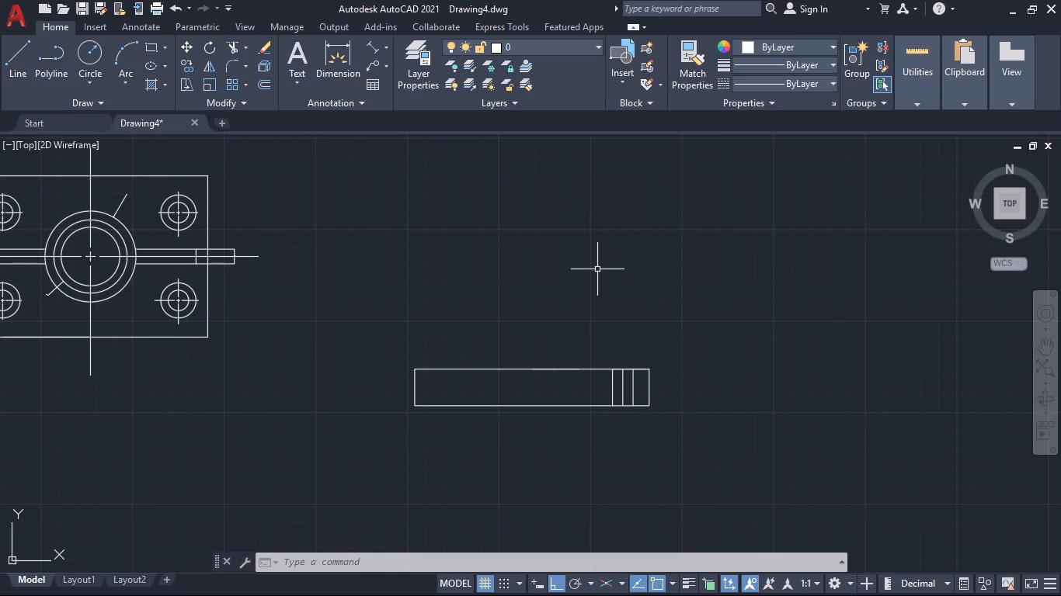
From the midpoint of the rectangle's top edge, draw lines 32 right, 80 up, 32 left twice and 80 down.
{"action": "left_click", "coordinate": [24, 52]}
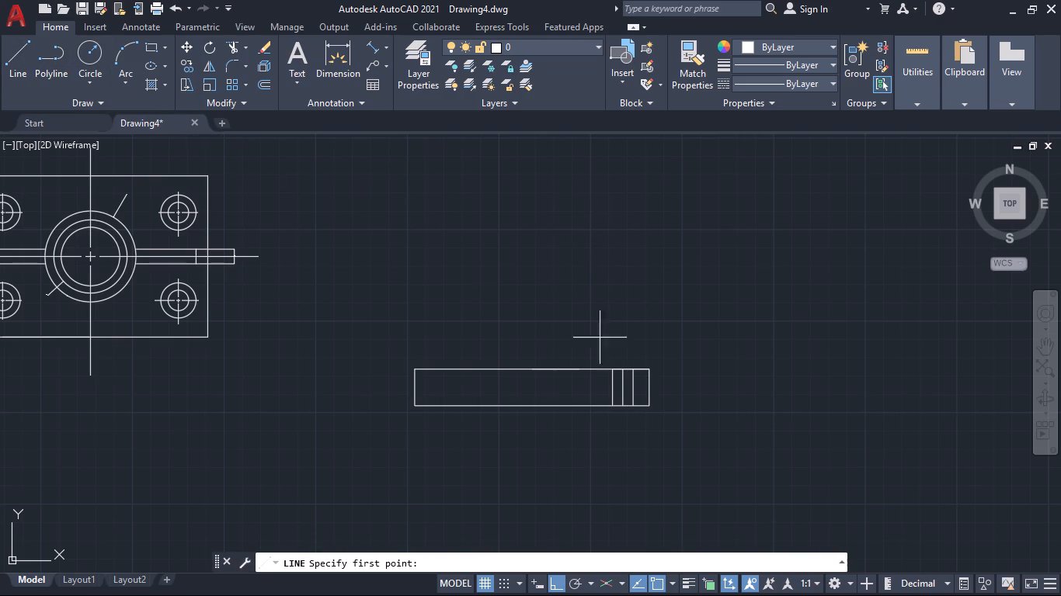
{"action": "left_click", "coordinate": [532, 366]}
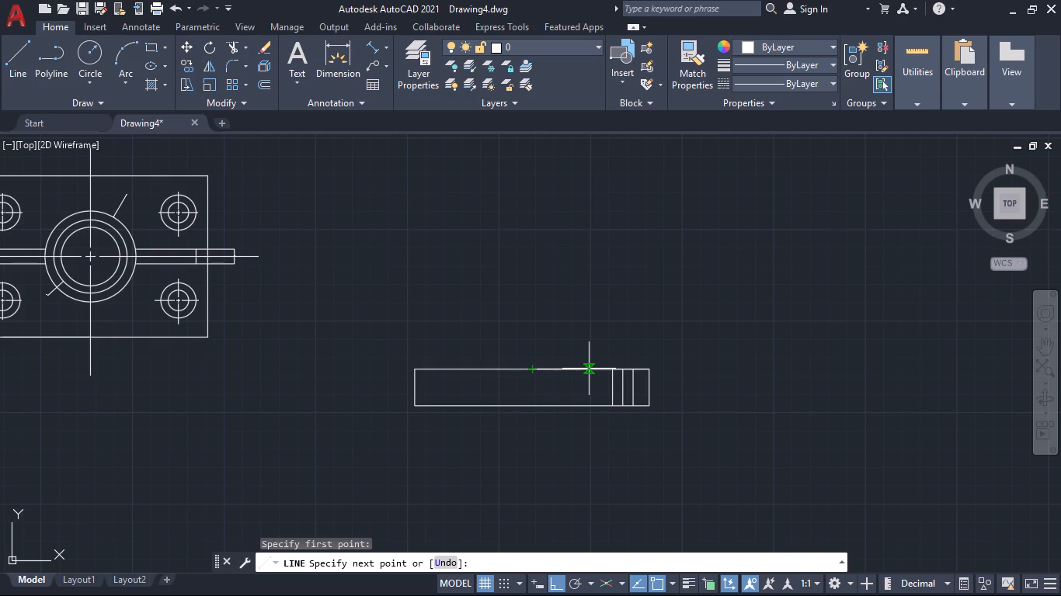
{"action": "type", "text": "32"}
{"action": "key", "text": "Return"}
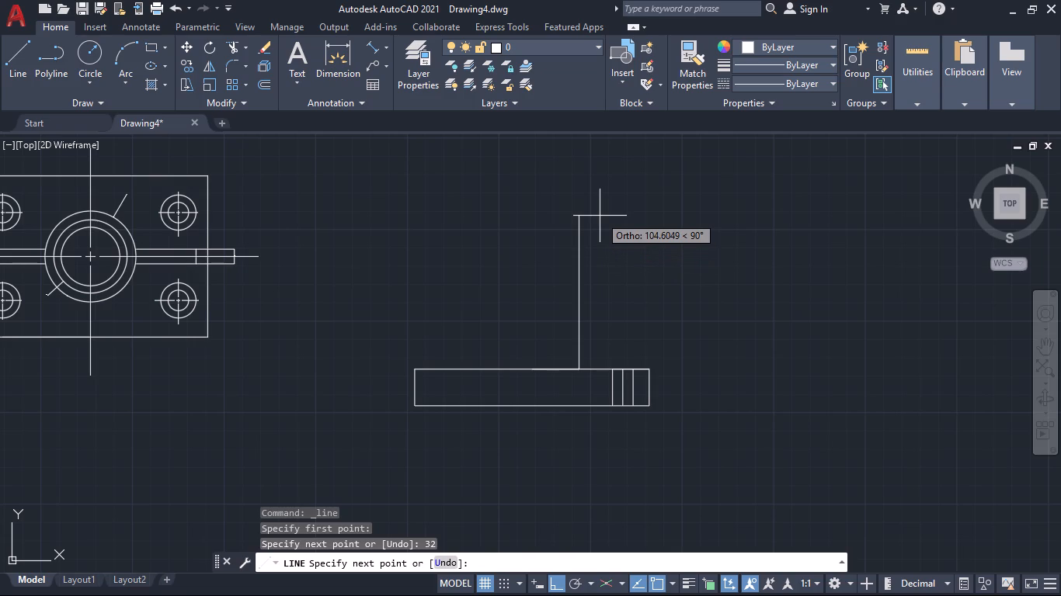
{"action": "type", "text": "80"}
{"action": "key", "text": "Return"}
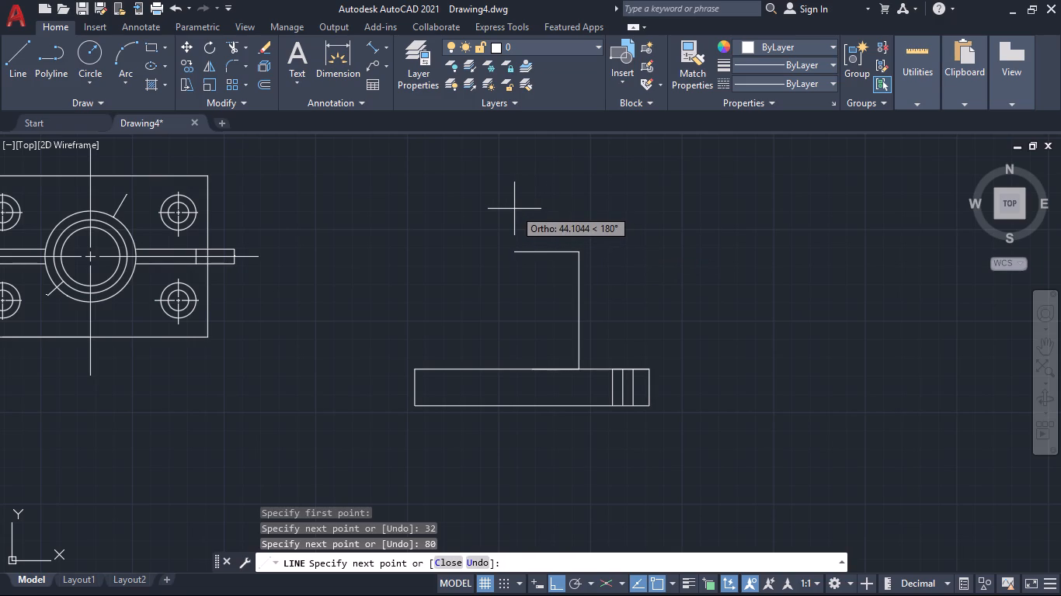
{"action": "type", "text": "32"}
{"action": "key", "text": "Return"}
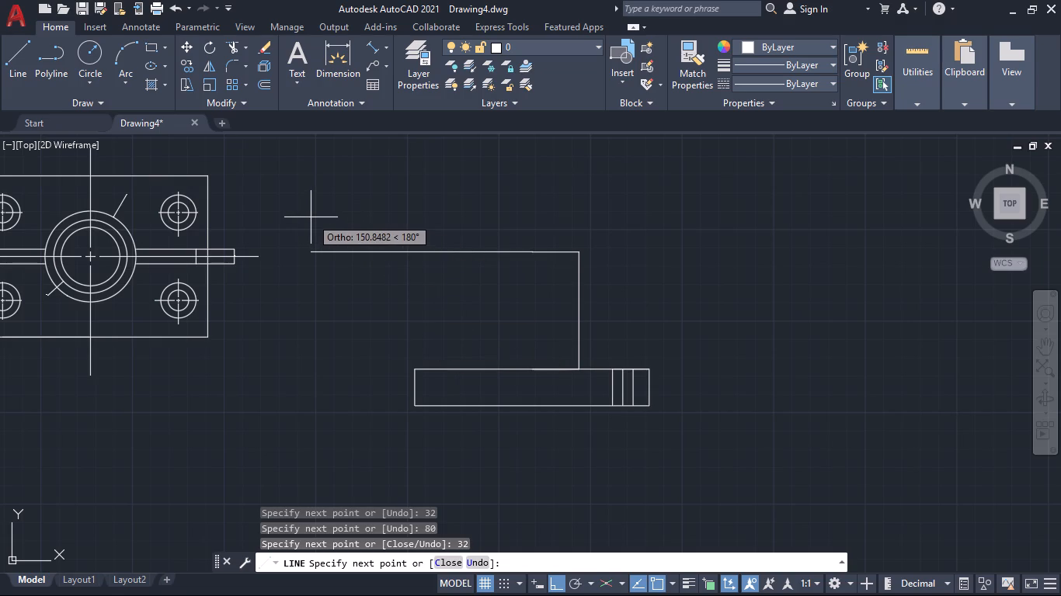
{"action": "type", "text": "32"}
{"action": "key", "text": "Return"}
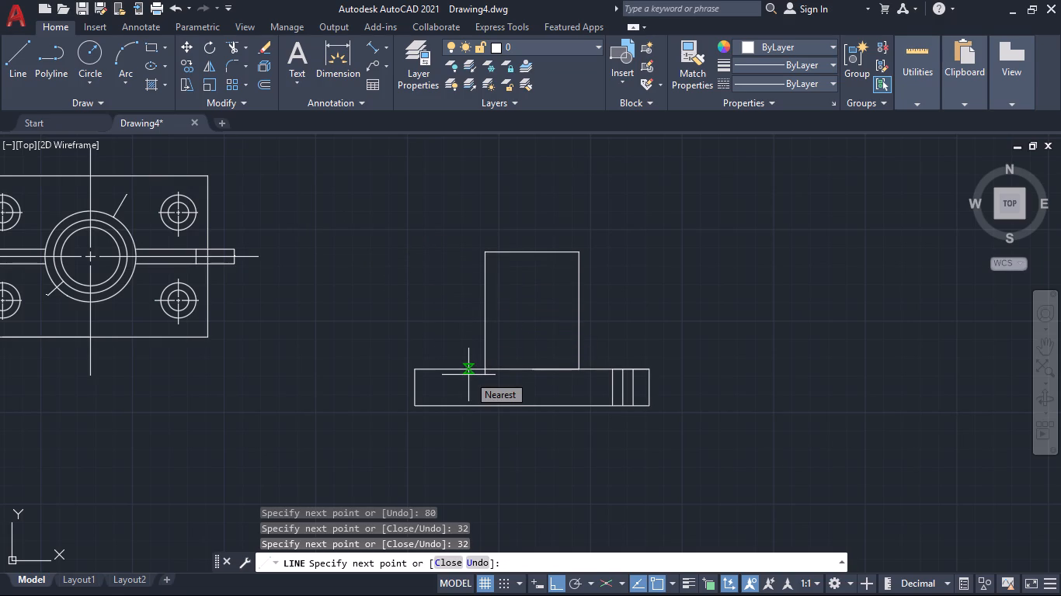
{"action": "type", "text": "80"}
{"action": "key", "text": "Return"}
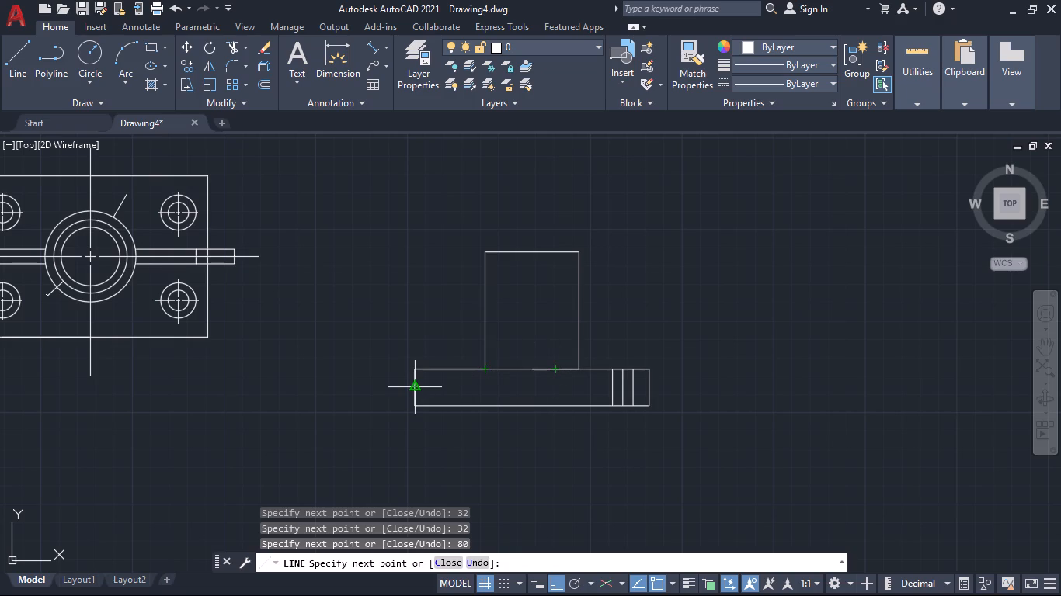
{"action": "key", "text": "space"}
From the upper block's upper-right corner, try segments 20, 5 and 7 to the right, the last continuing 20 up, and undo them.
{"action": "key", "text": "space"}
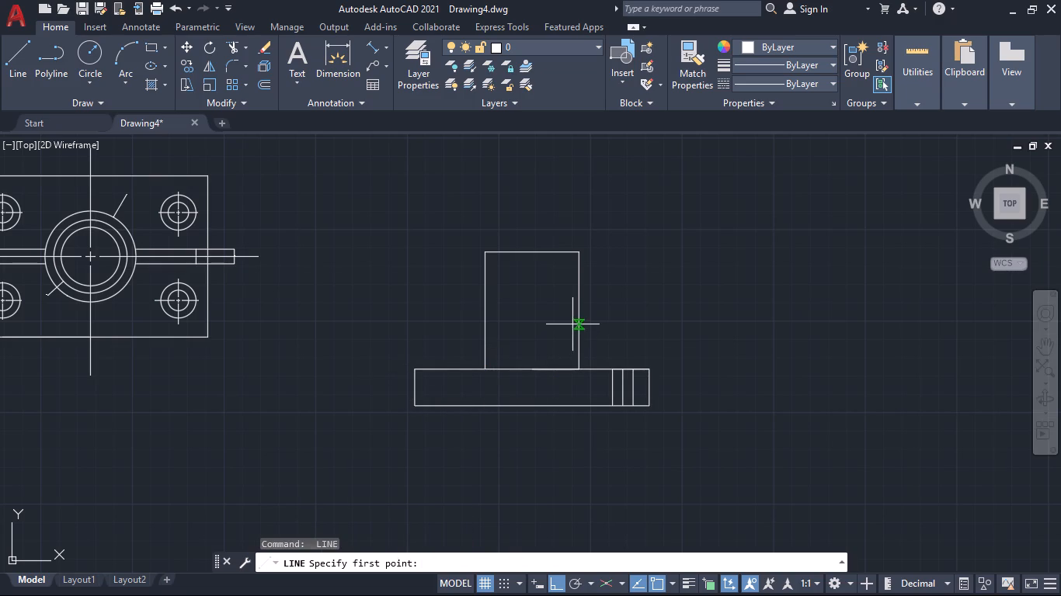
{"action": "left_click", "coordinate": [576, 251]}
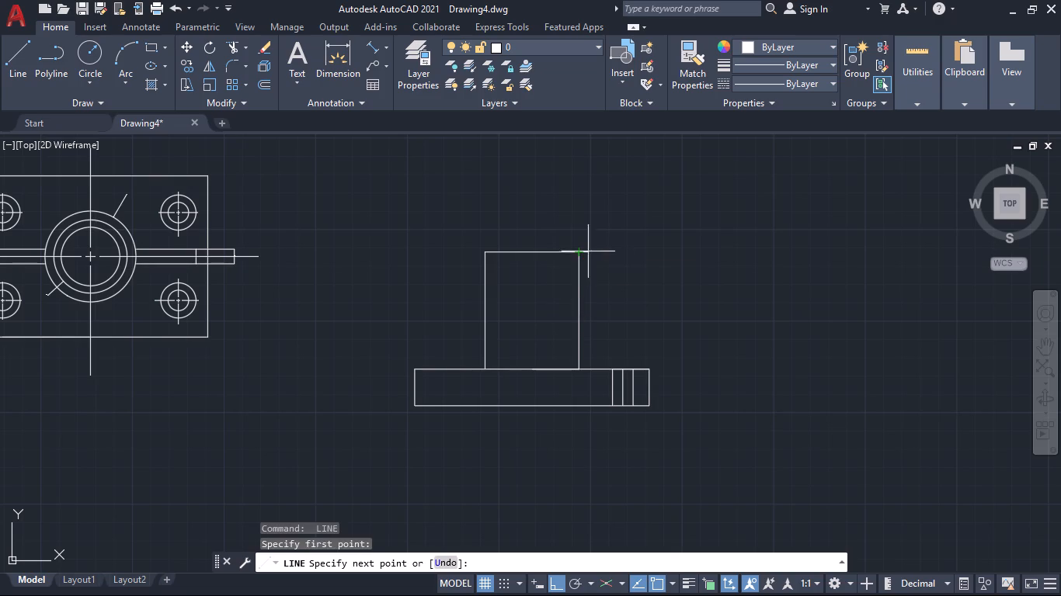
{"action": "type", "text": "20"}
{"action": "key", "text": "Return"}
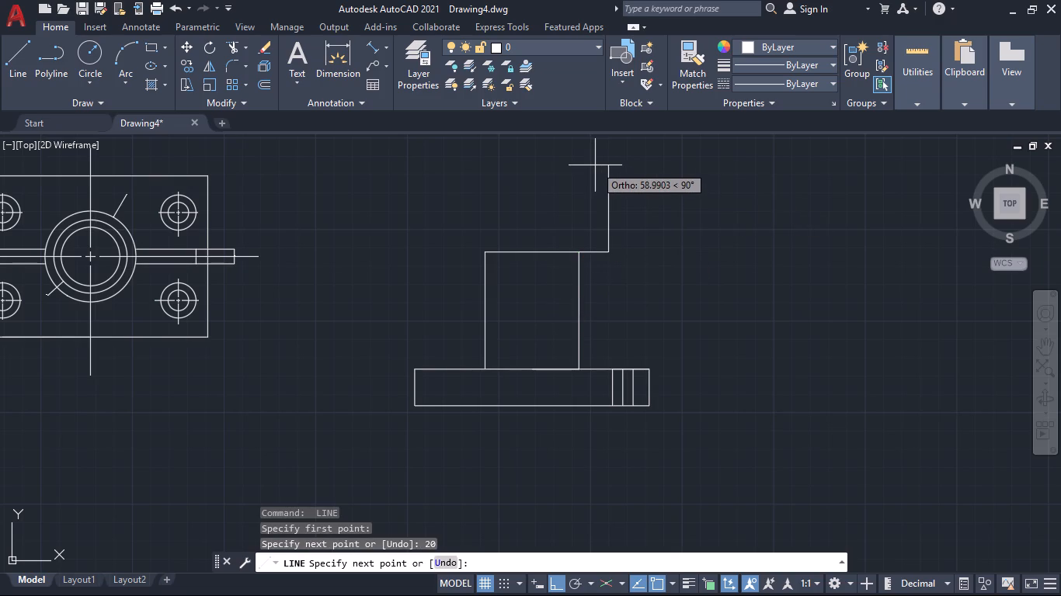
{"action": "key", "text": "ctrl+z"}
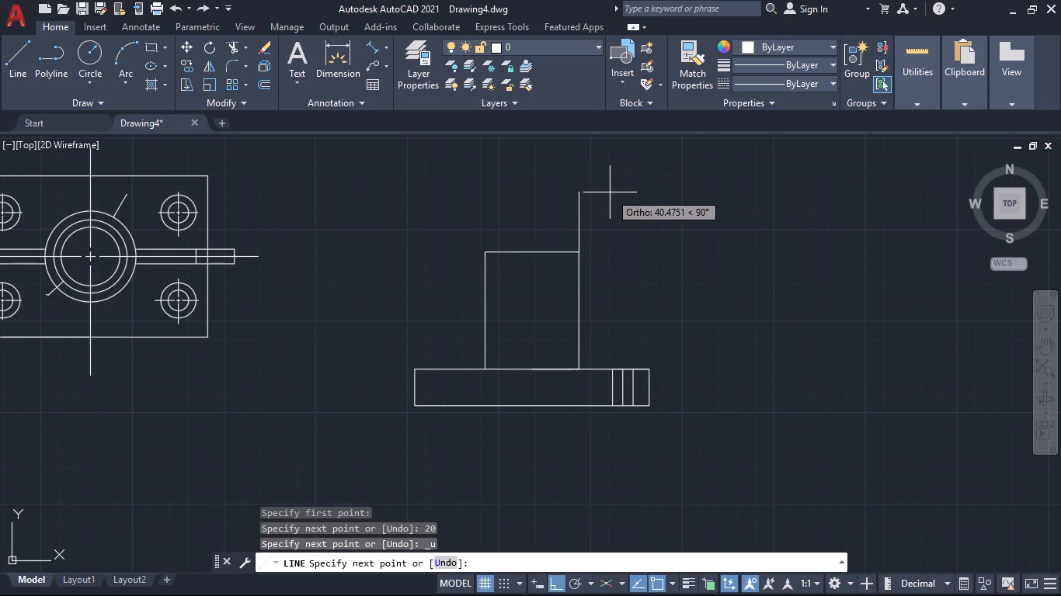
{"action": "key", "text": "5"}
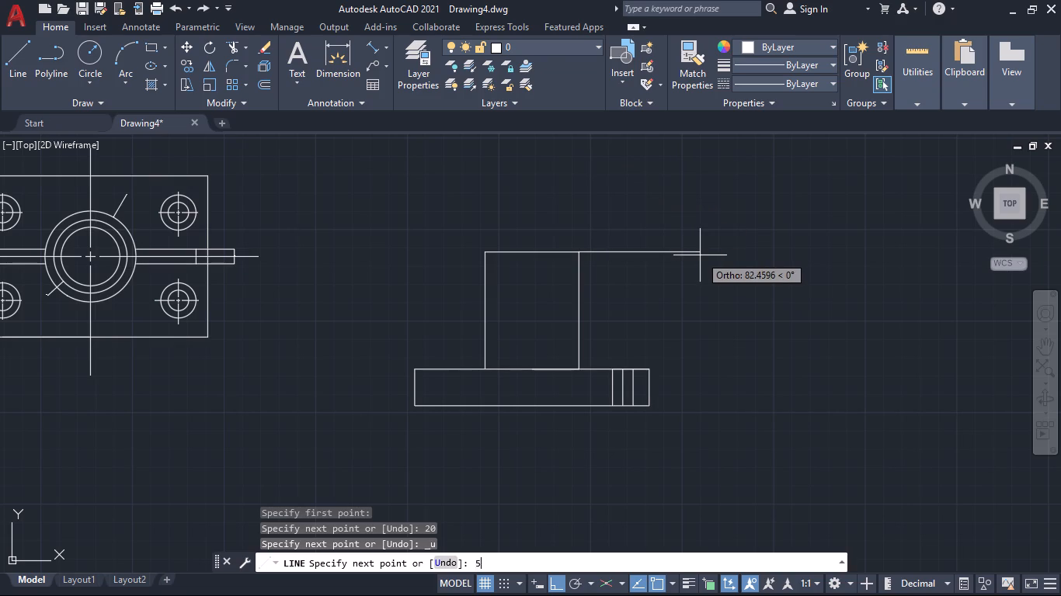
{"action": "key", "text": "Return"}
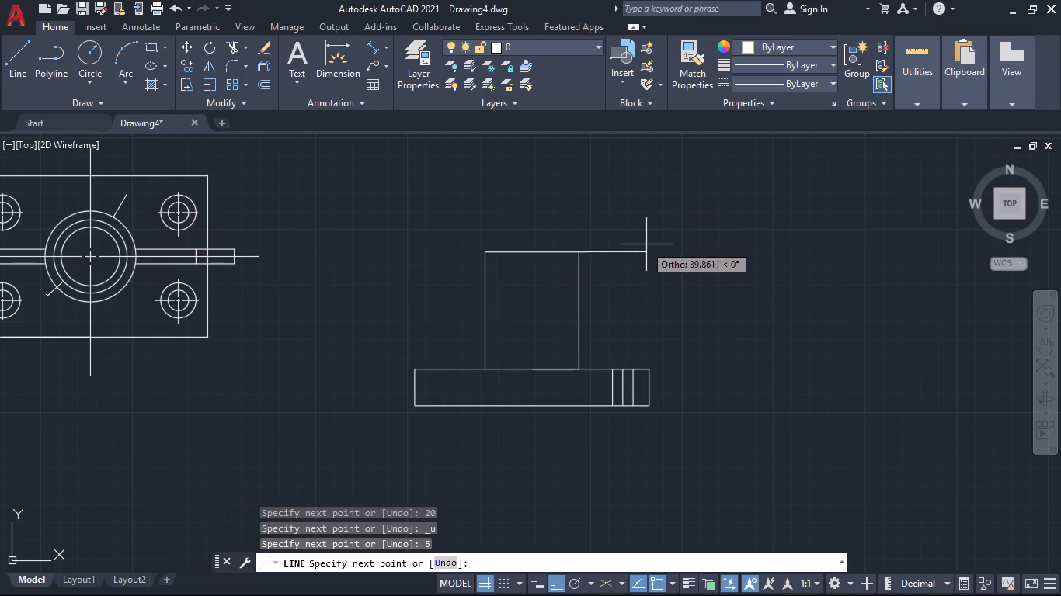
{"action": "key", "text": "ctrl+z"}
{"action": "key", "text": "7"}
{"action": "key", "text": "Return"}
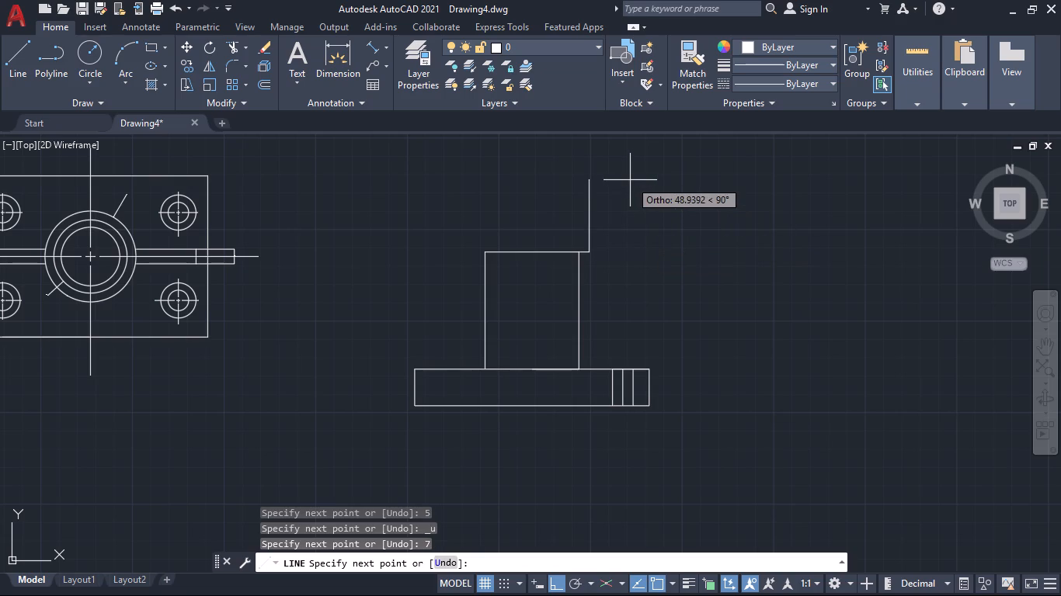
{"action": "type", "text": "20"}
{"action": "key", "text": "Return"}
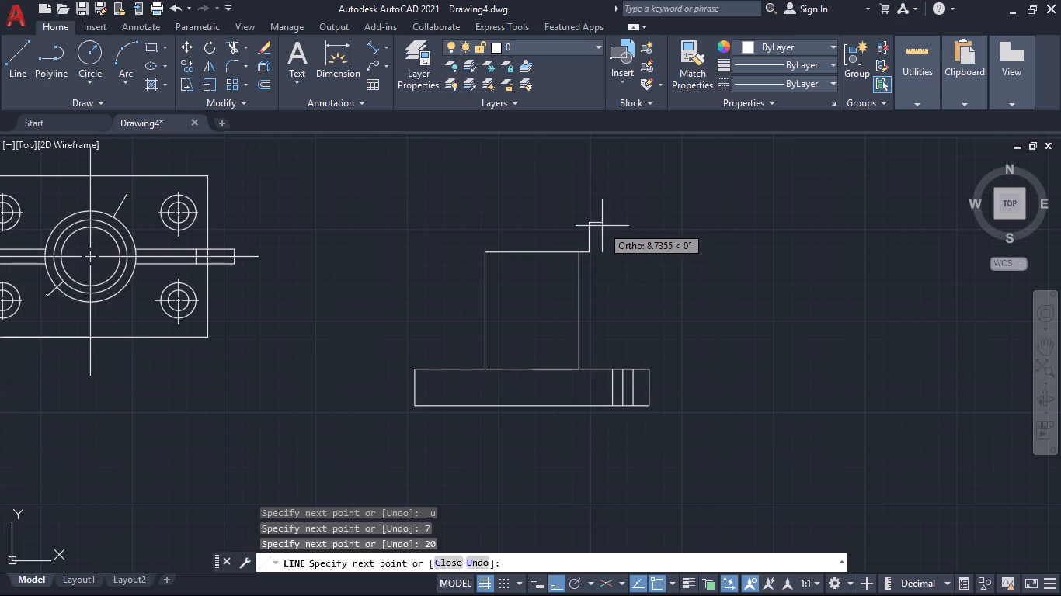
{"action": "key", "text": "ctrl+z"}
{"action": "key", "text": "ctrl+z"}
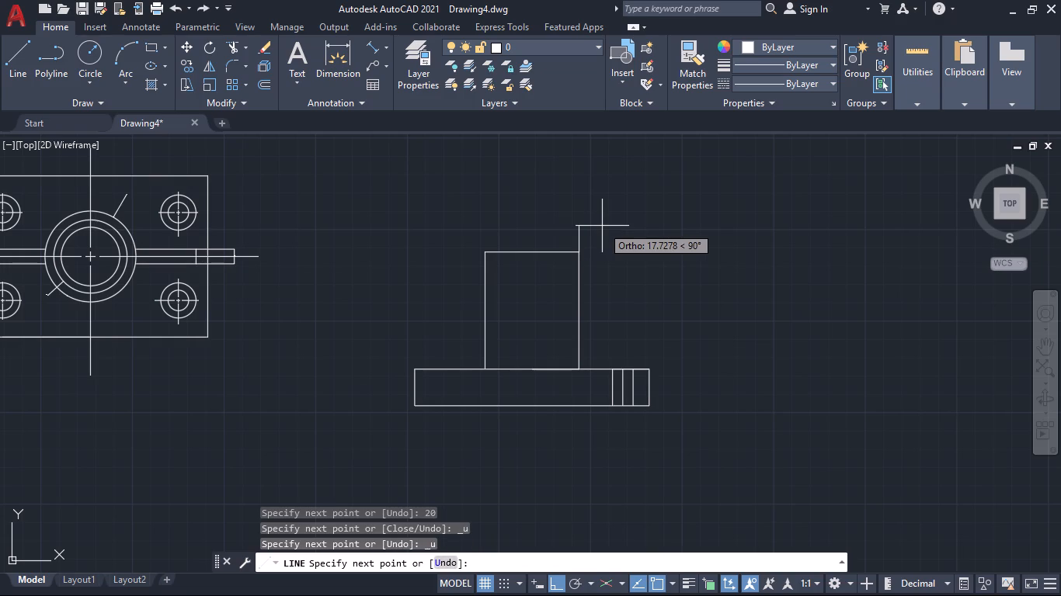
From the upper block's upper-right corner, draw line segments 10 up and 15 to the right.
{"action": "type", "text": "10"}
{"action": "key", "text": "Return"}
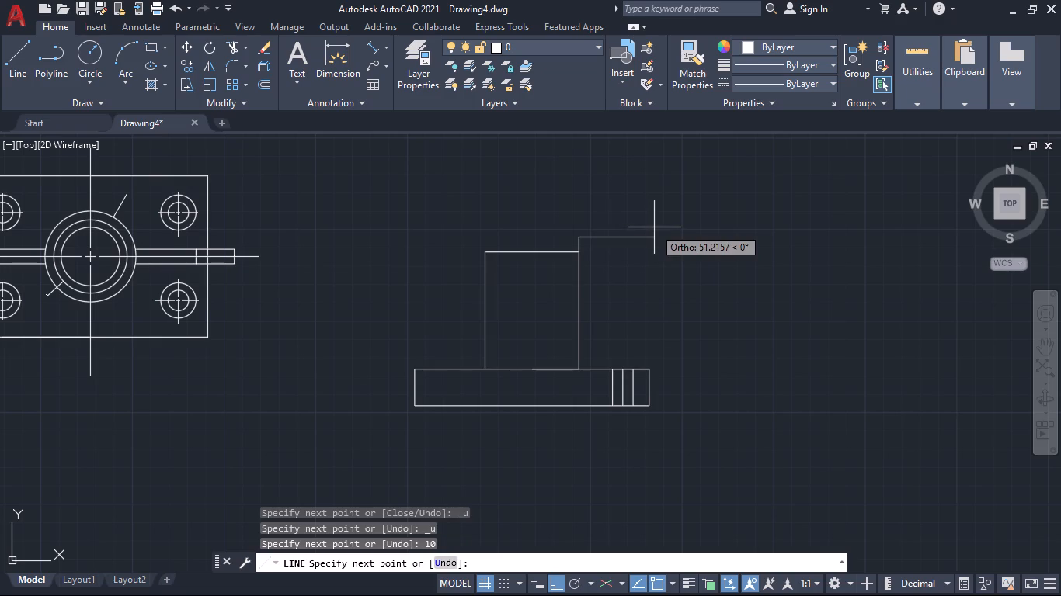
{"action": "type", "text": "15"}
{"action": "key", "text": "Return"}
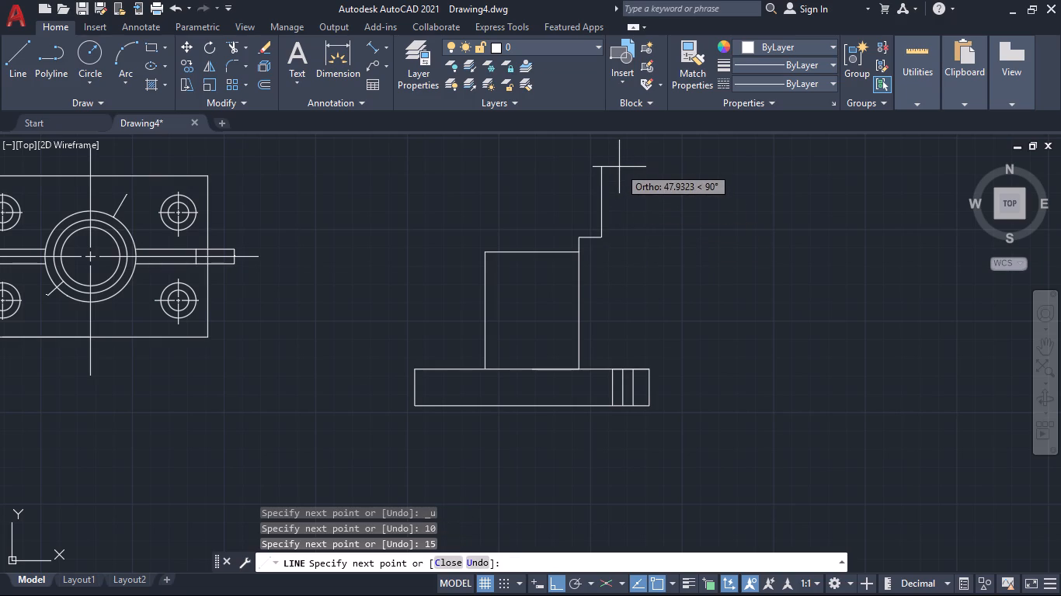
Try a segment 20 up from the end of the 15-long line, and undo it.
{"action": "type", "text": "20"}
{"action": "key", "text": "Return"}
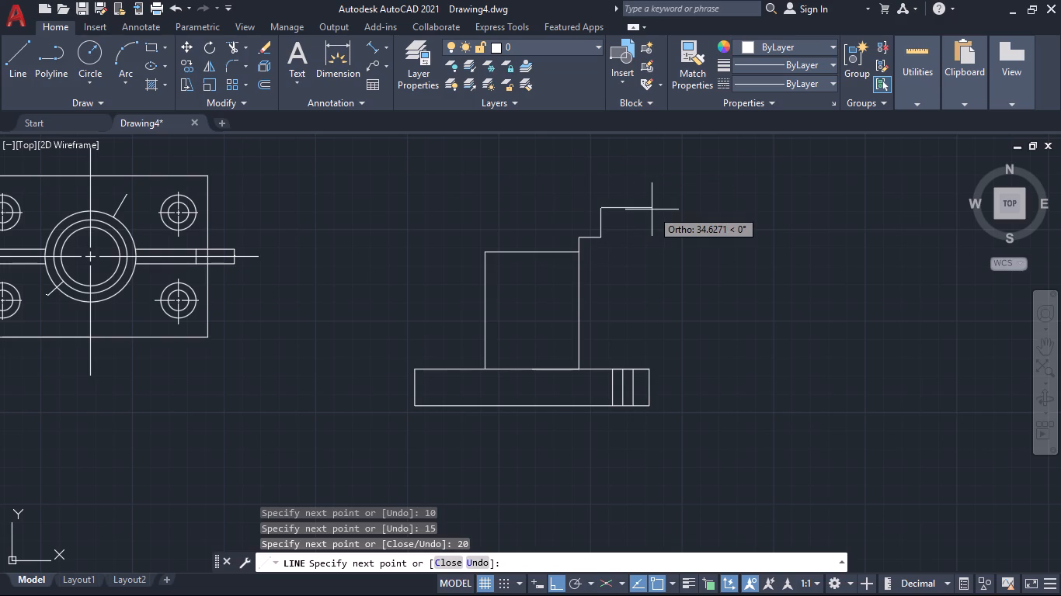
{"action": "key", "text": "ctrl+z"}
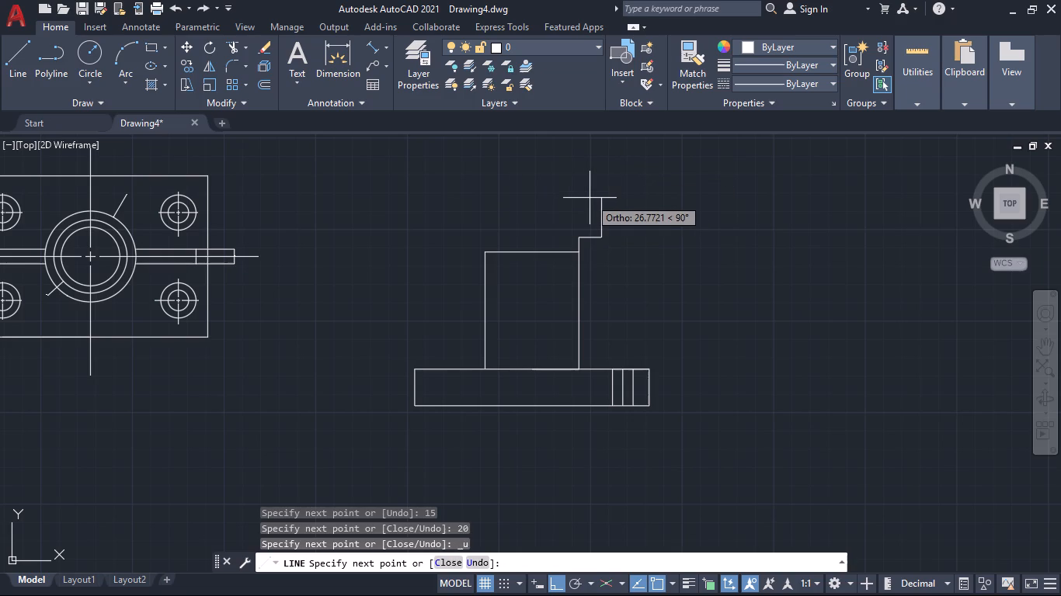
Continue the outline from the end of the 15-long line with segments 10 and 5 up.
{"action": "type", "text": "10"}
{"action": "key", "text": "Return"}
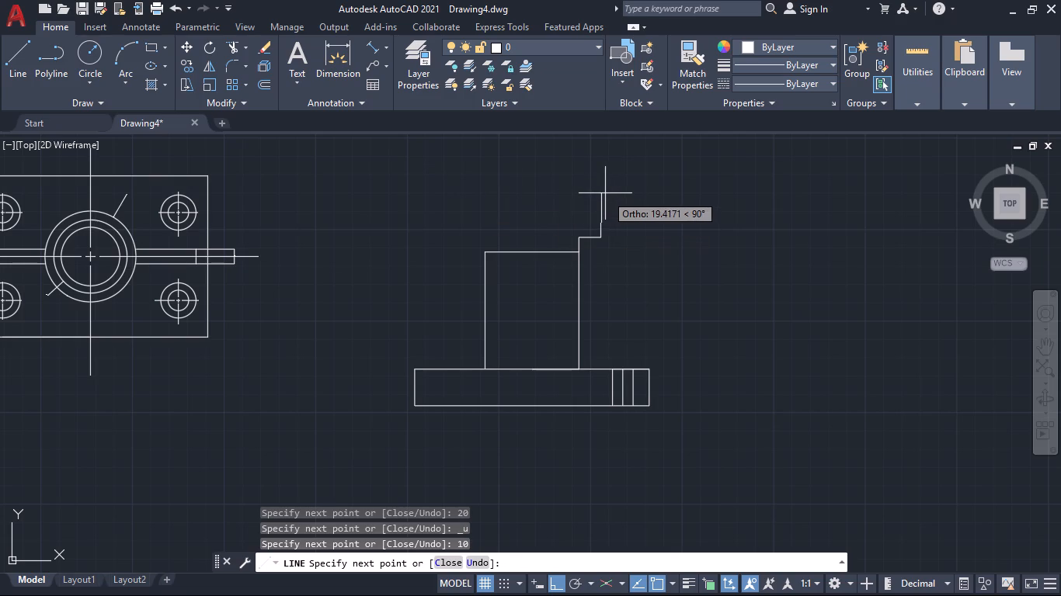
{"action": "key", "text": "5"}
{"action": "key", "text": "Return"}
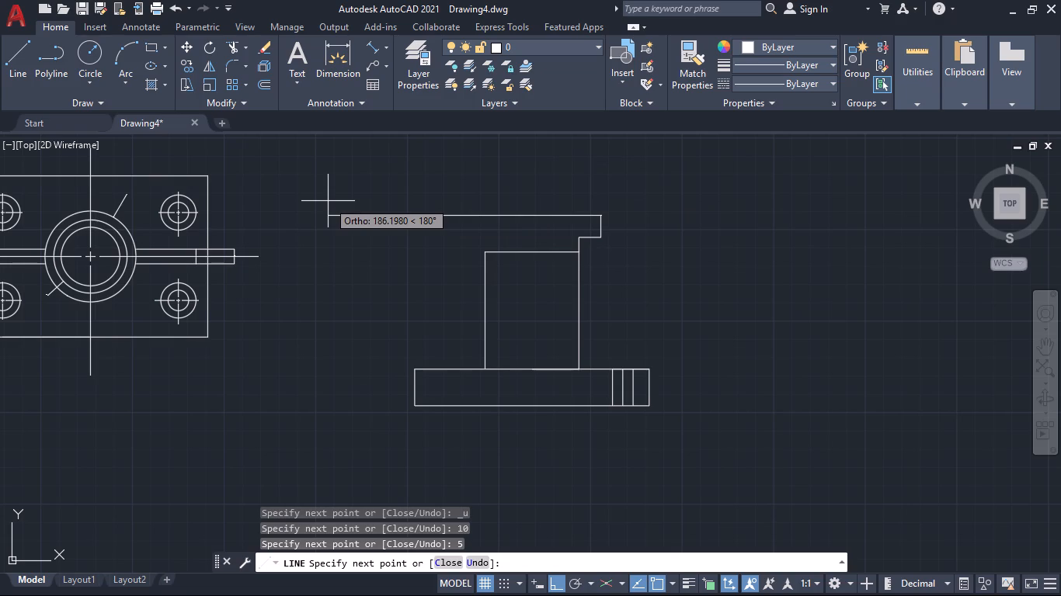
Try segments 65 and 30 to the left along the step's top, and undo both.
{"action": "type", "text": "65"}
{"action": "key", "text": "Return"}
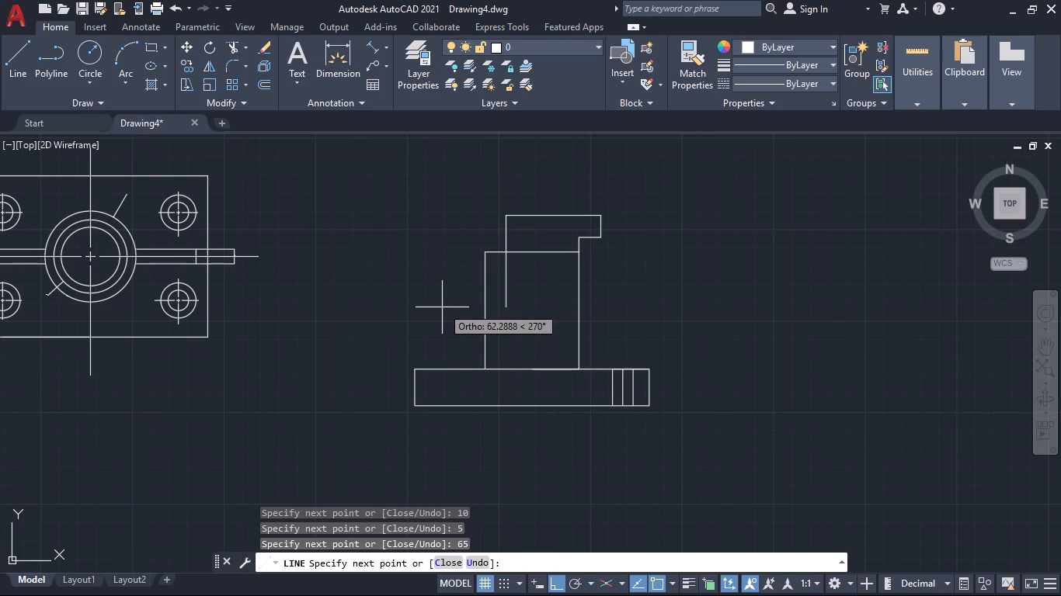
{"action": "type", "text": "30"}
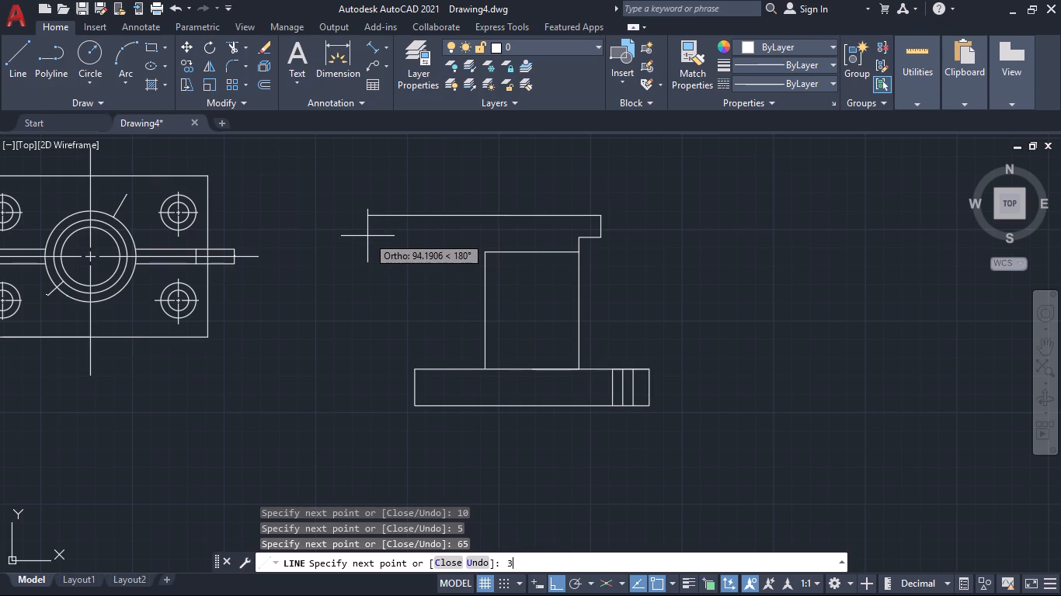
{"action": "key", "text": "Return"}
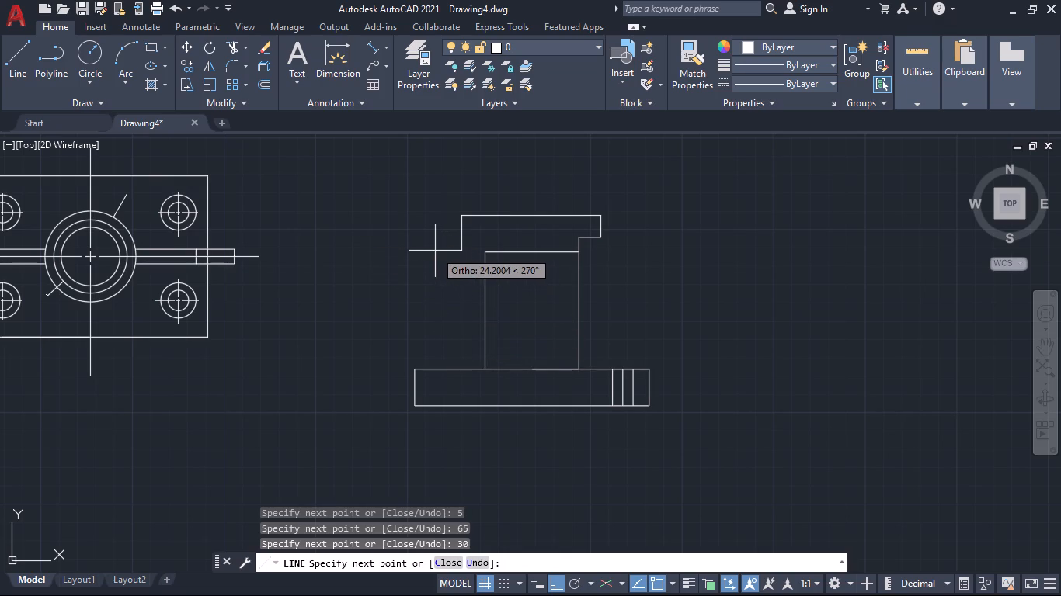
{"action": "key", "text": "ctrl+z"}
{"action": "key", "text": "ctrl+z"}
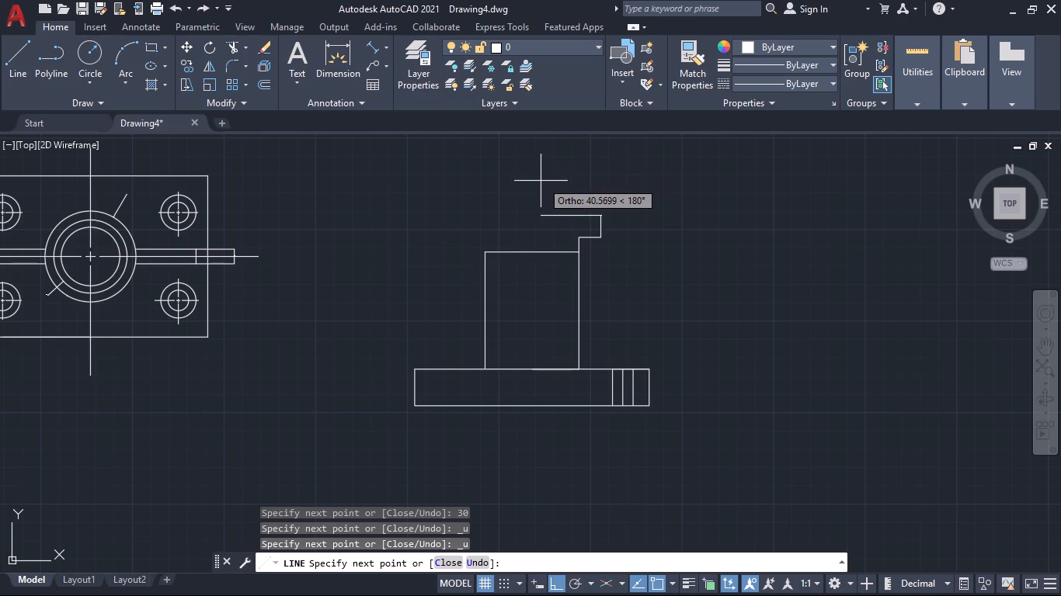
Continue the outline with segments 25 and 5 to the left, 20 up and 32 to the left.
{"action": "type", "text": "25"}
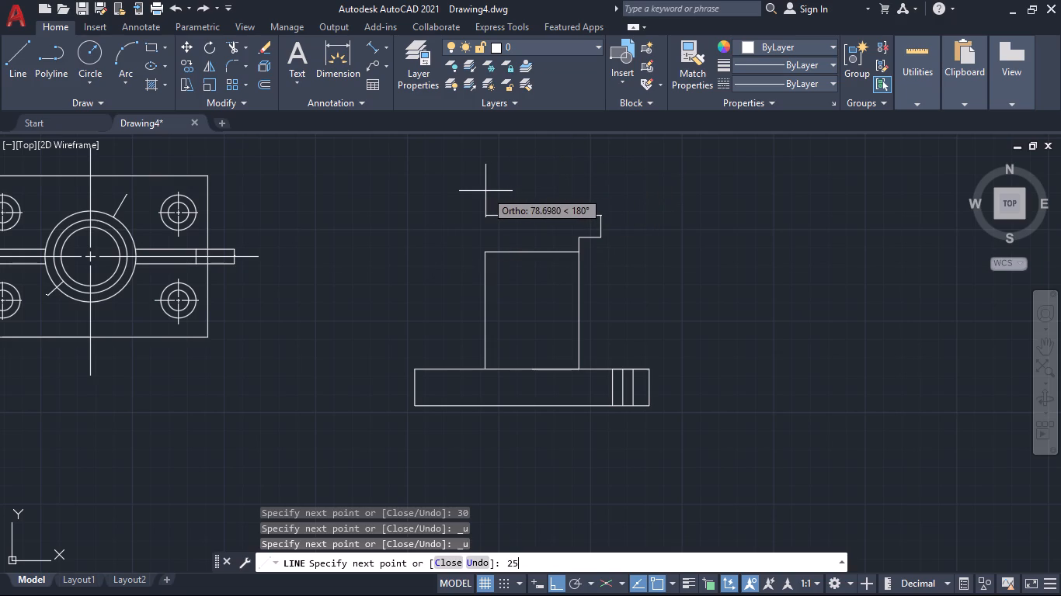
{"action": "key", "text": "Return"}
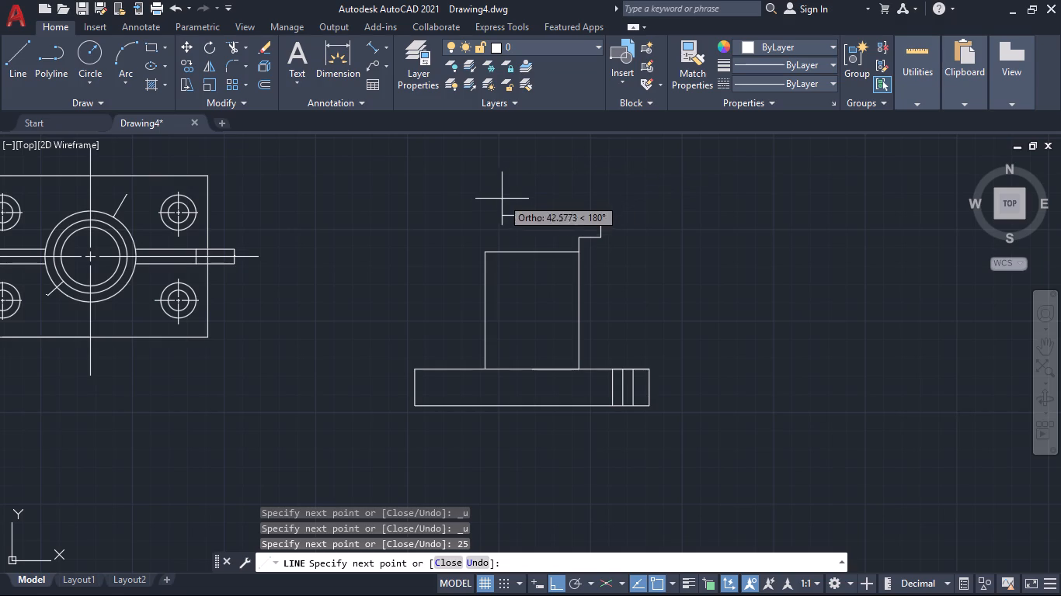
{"action": "key", "text": "5"}
{"action": "key", "text": "Return"}
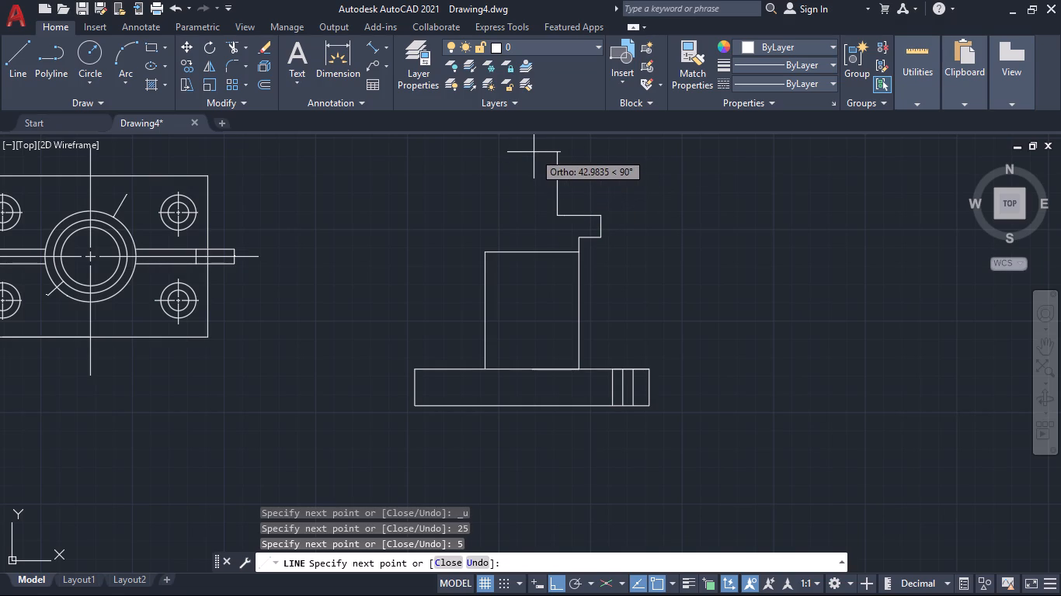
{"action": "type", "text": "20"}
{"action": "key", "text": "Return"}
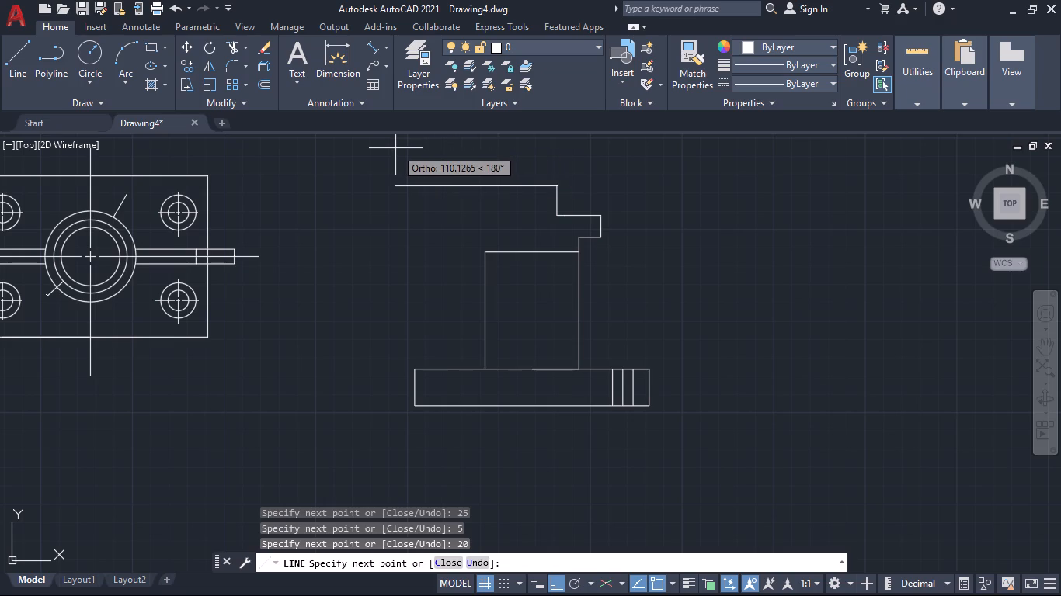
{"action": "type", "text": "32"}
{"action": "key", "text": "Return"}
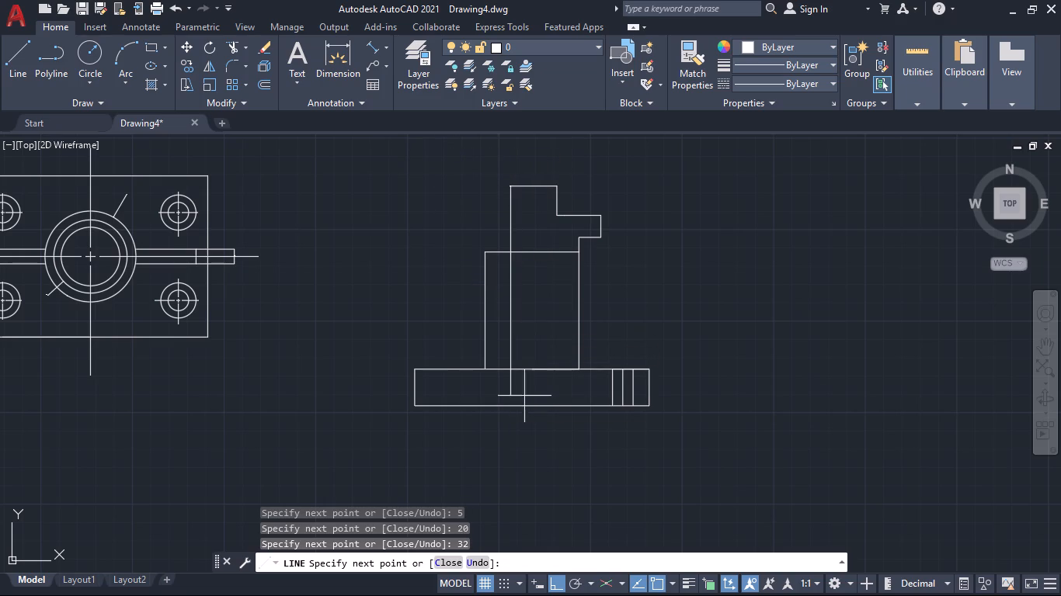
Draw back to the 32-long top line's midpoint and a short way down, and erase the overlapping horizontal segment.
{"action": "left_click", "coordinate": [534, 185]}
{"action": "left_click", "coordinate": [525, 210]}
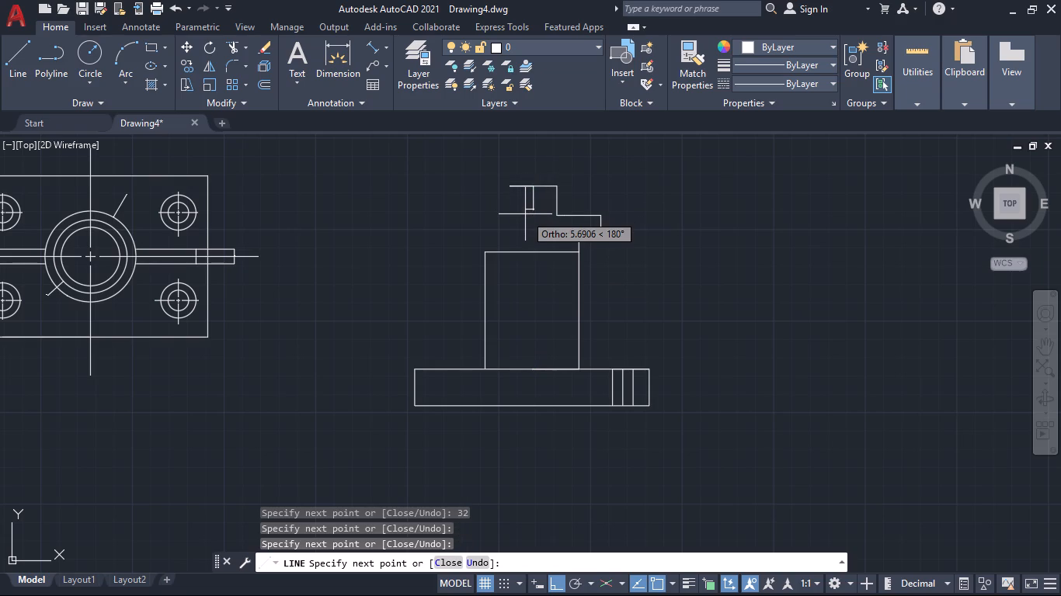
{"action": "key", "text": "Escape"}
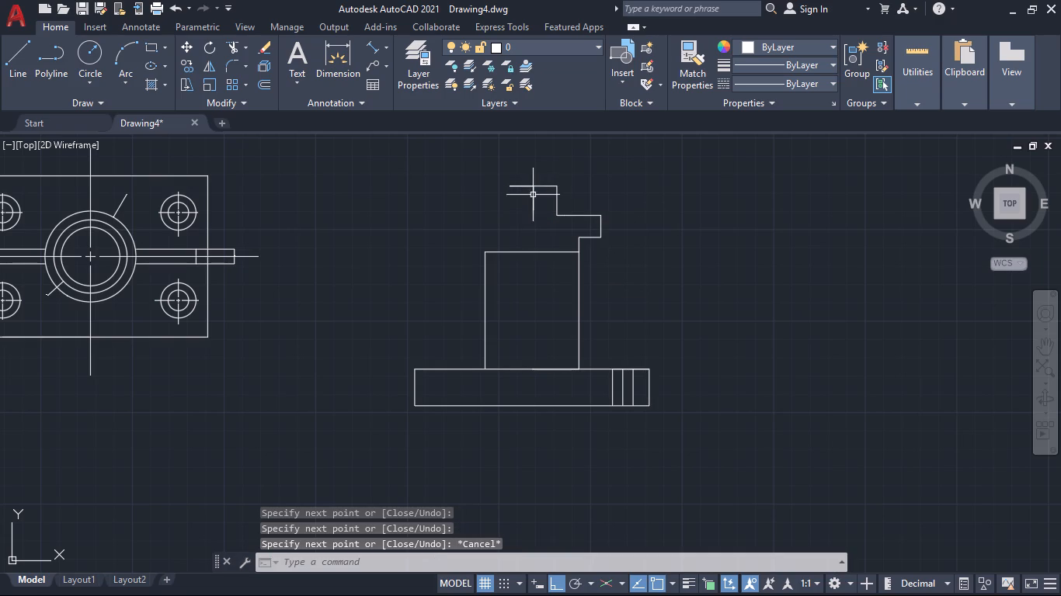
{"action": "left_click", "coordinate": [524, 185]}
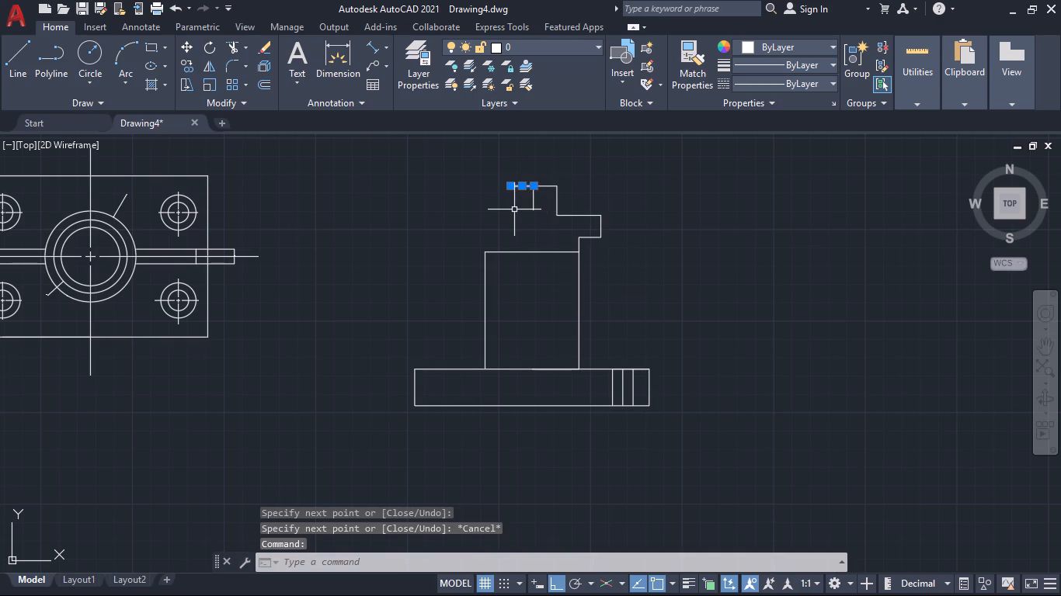
{"action": "key", "text": "Delete"}
Trim the top line's left half back to the short vertical line, and remove that vertical line.
{"action": "left_click", "coordinate": [520, 184]}
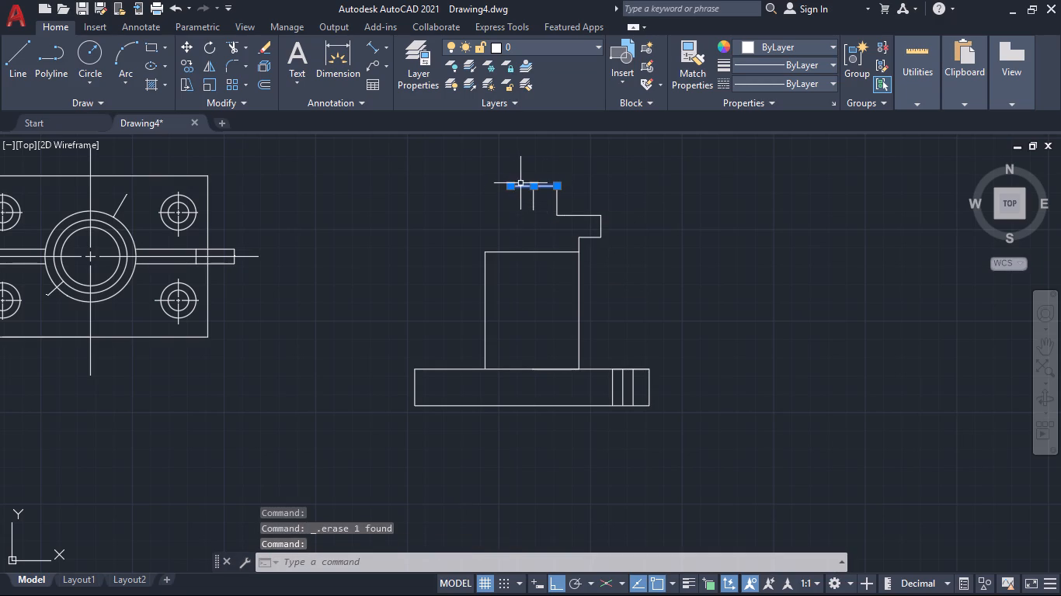
{"action": "key", "text": "Escape"}
{"action": "type", "text": "TR"}
{"action": "key", "text": "Return"}
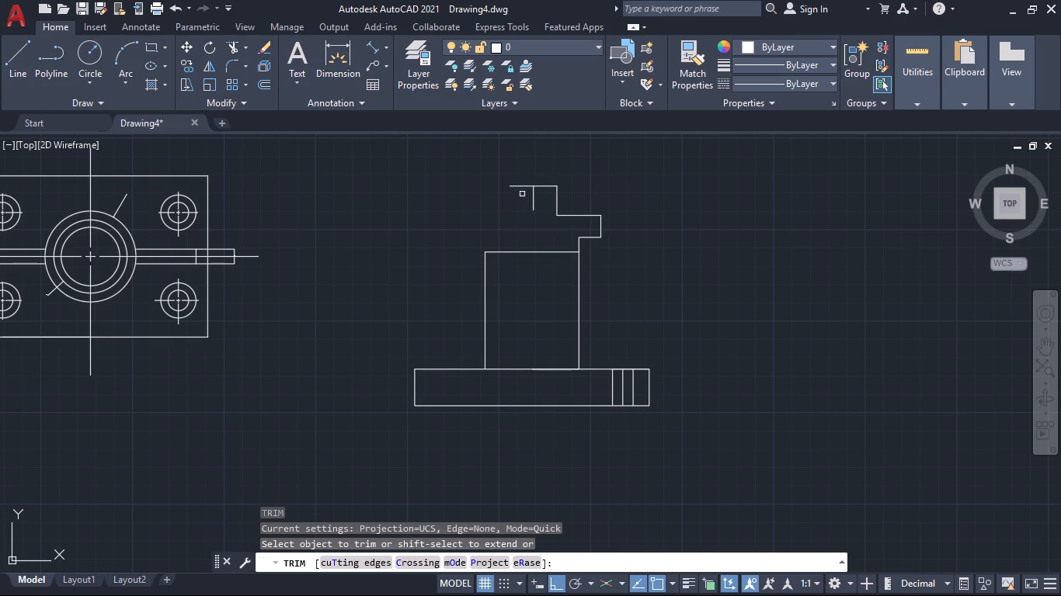
{"action": "left_click_drag", "start_coordinate": [521, 190], "coordinate": [520, 198]}
{"action": "left_click", "coordinate": [520, 174]}
{"action": "left_click", "coordinate": [524, 196]}
{"action": "left_click", "coordinate": [534, 204]}
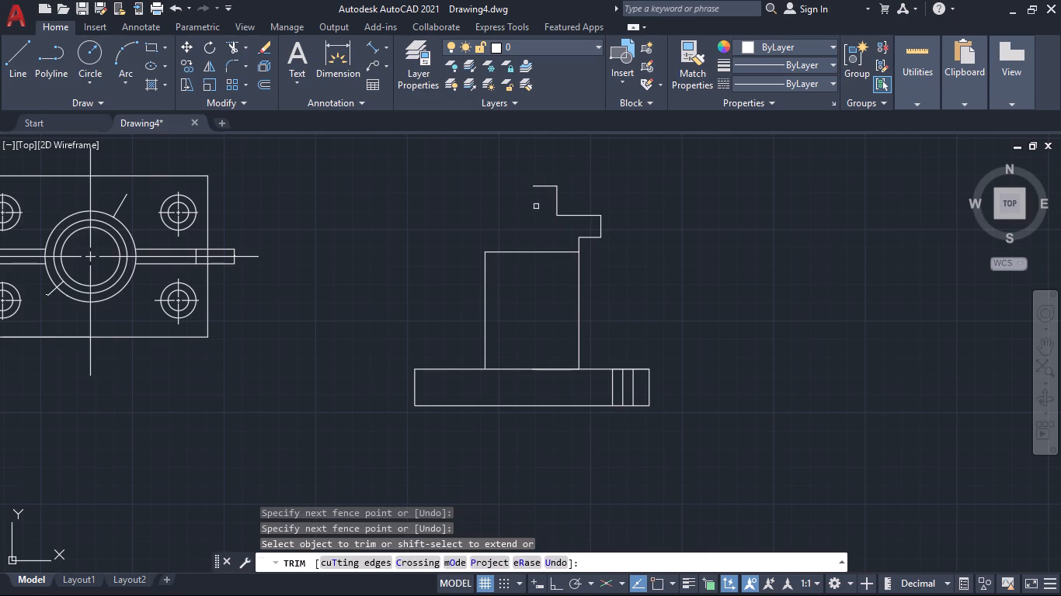
{"action": "key", "text": "Escape"}
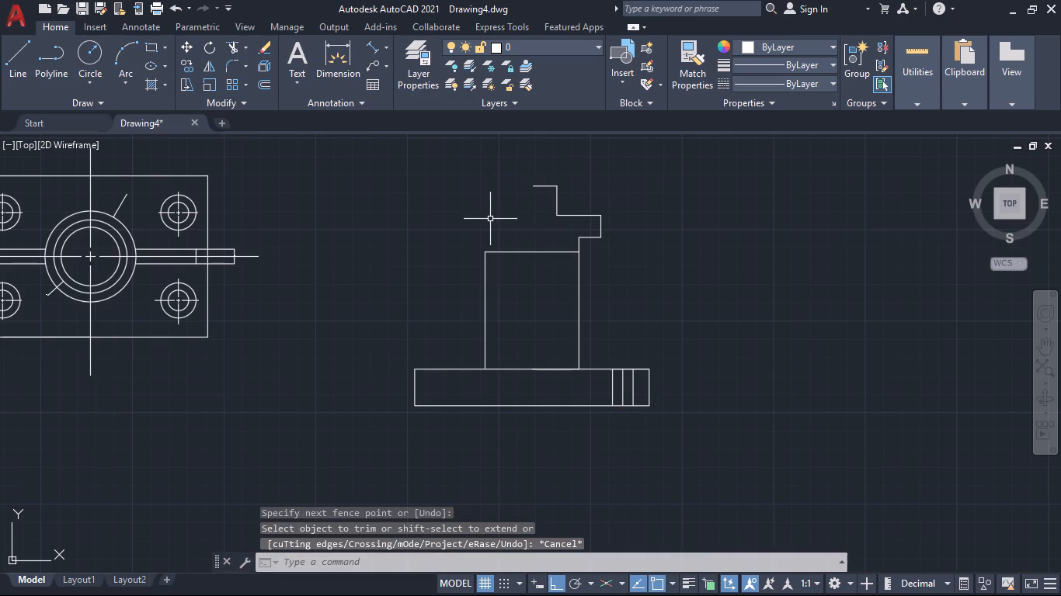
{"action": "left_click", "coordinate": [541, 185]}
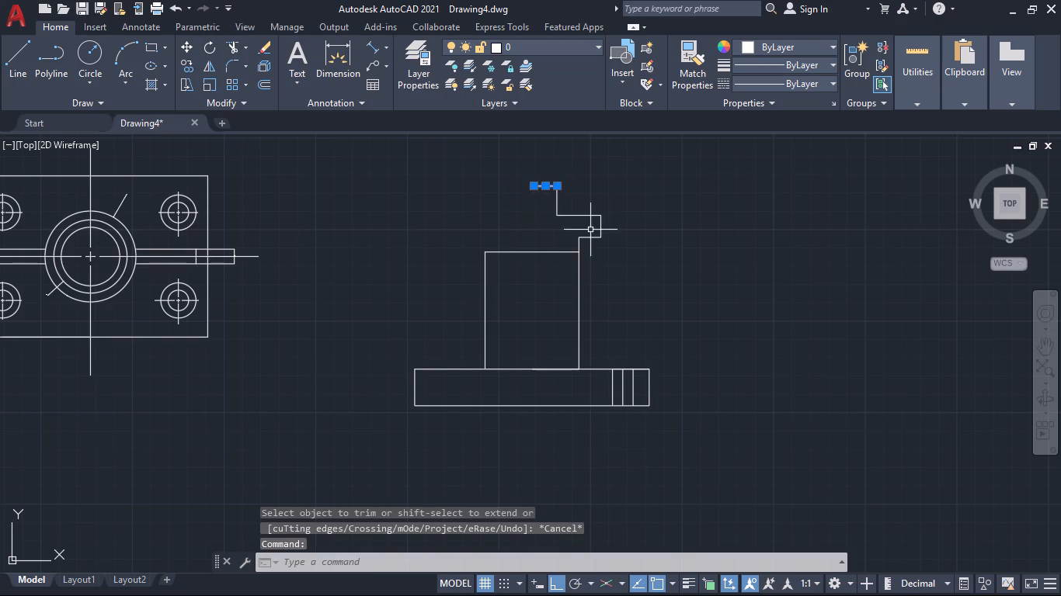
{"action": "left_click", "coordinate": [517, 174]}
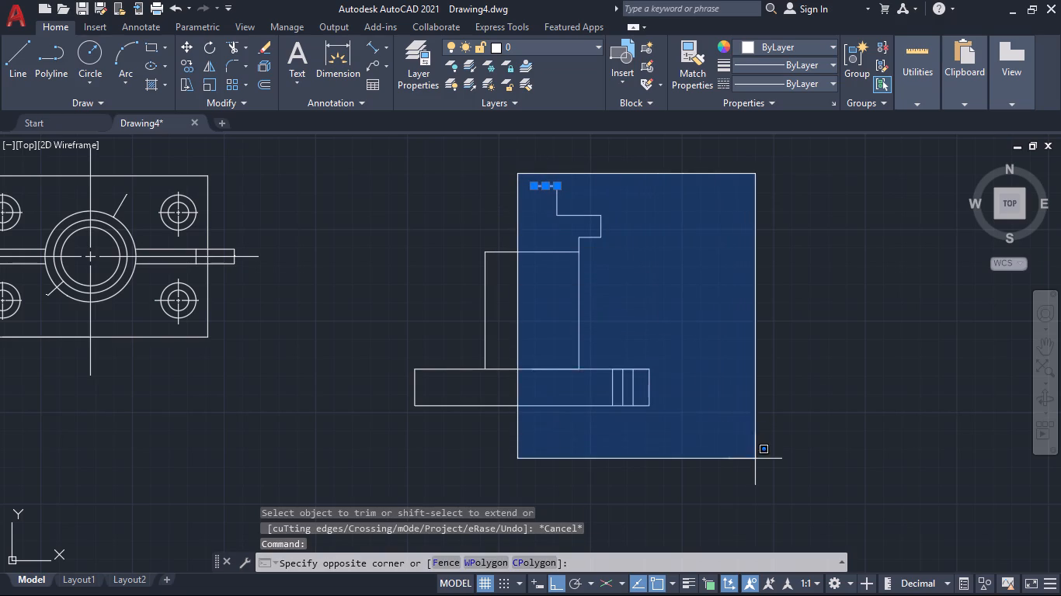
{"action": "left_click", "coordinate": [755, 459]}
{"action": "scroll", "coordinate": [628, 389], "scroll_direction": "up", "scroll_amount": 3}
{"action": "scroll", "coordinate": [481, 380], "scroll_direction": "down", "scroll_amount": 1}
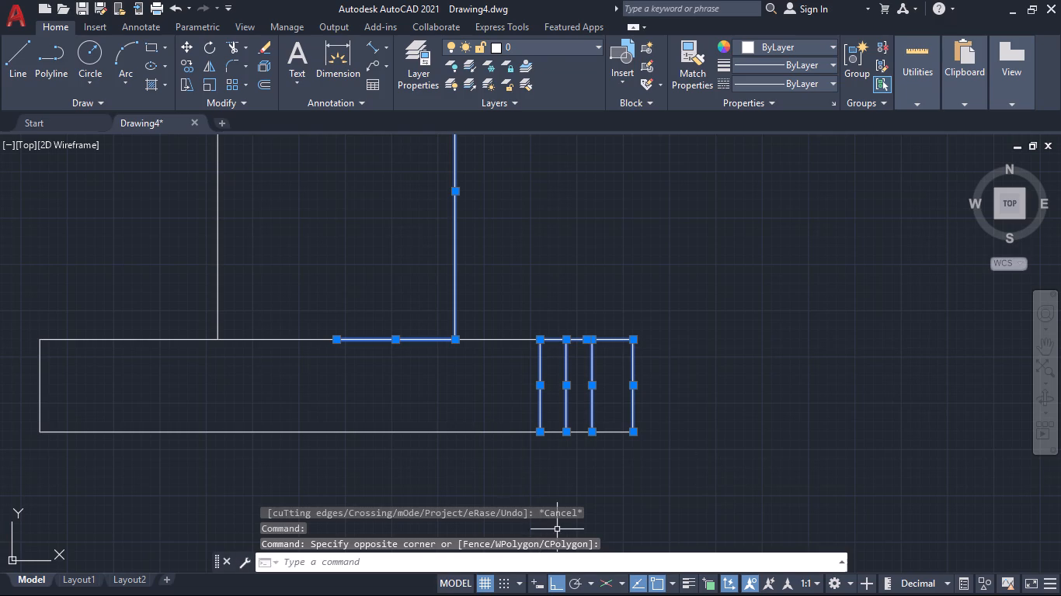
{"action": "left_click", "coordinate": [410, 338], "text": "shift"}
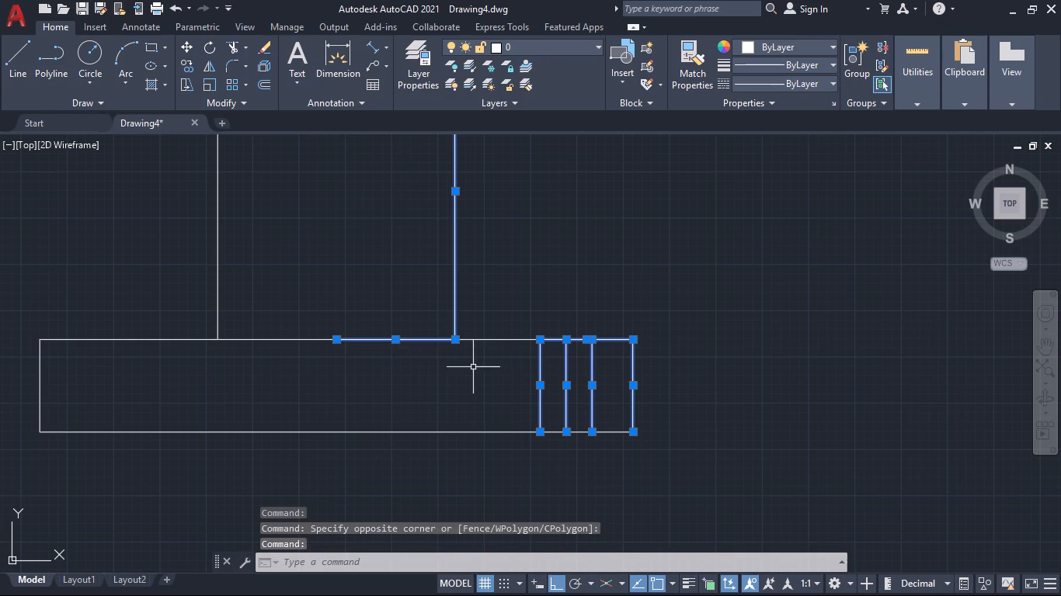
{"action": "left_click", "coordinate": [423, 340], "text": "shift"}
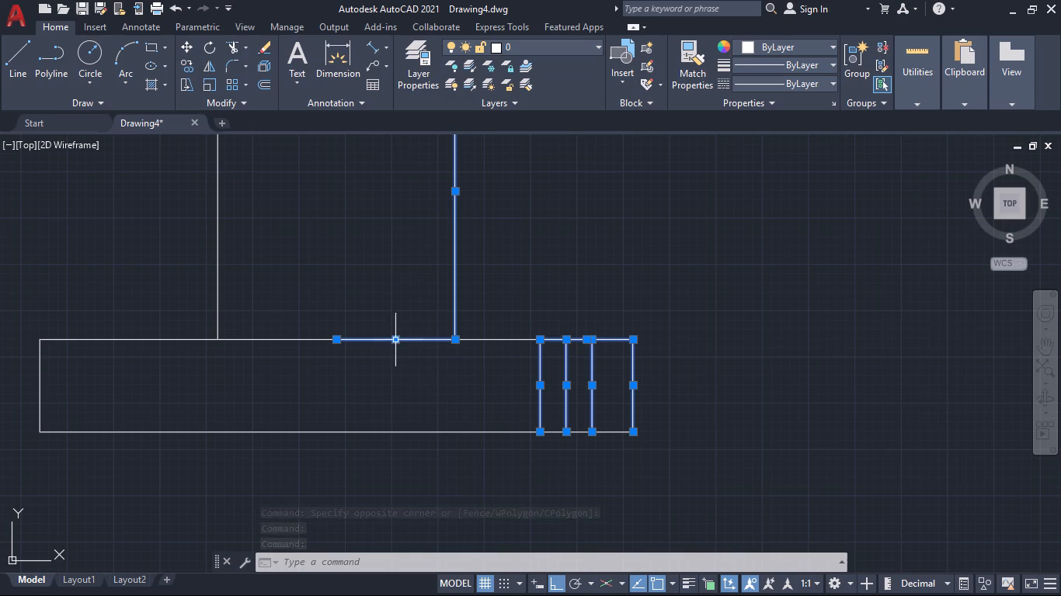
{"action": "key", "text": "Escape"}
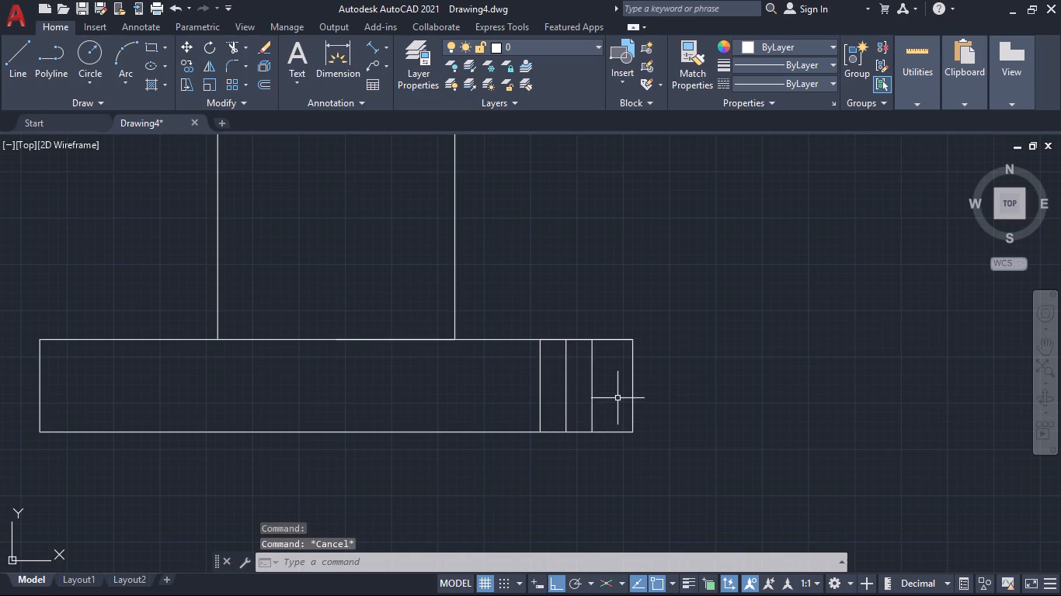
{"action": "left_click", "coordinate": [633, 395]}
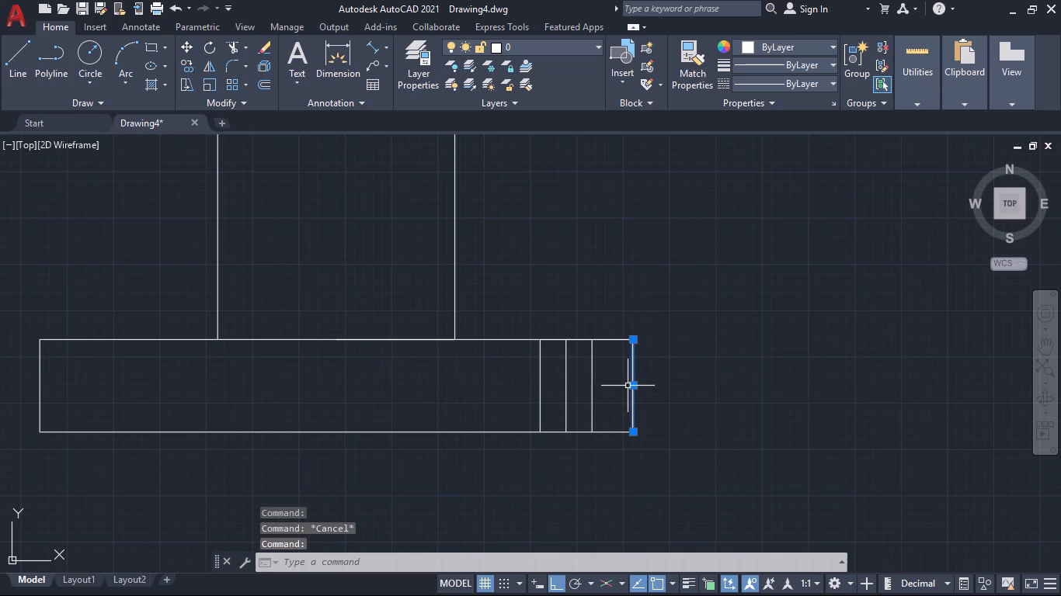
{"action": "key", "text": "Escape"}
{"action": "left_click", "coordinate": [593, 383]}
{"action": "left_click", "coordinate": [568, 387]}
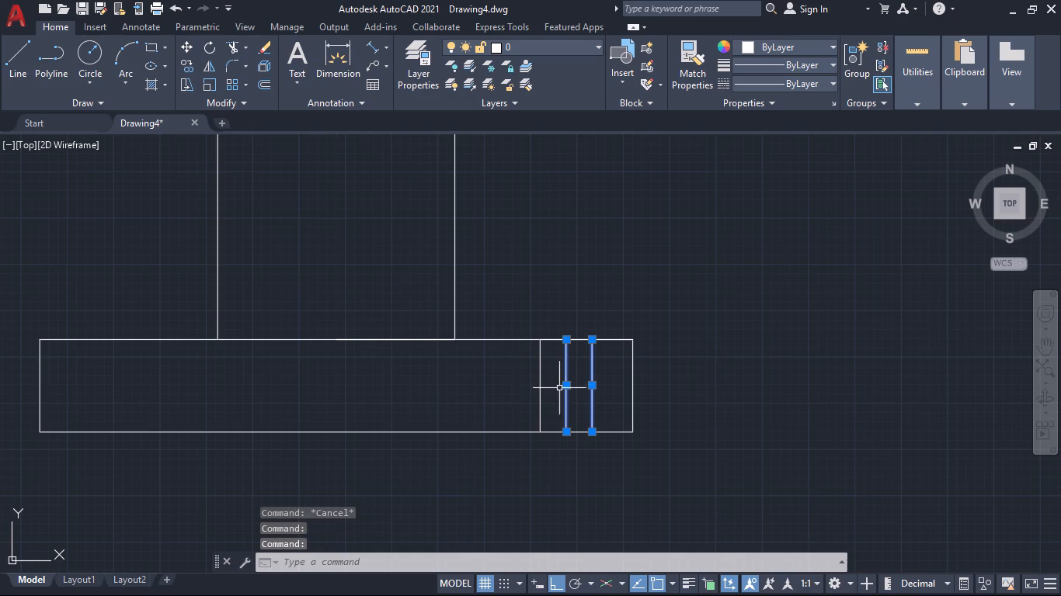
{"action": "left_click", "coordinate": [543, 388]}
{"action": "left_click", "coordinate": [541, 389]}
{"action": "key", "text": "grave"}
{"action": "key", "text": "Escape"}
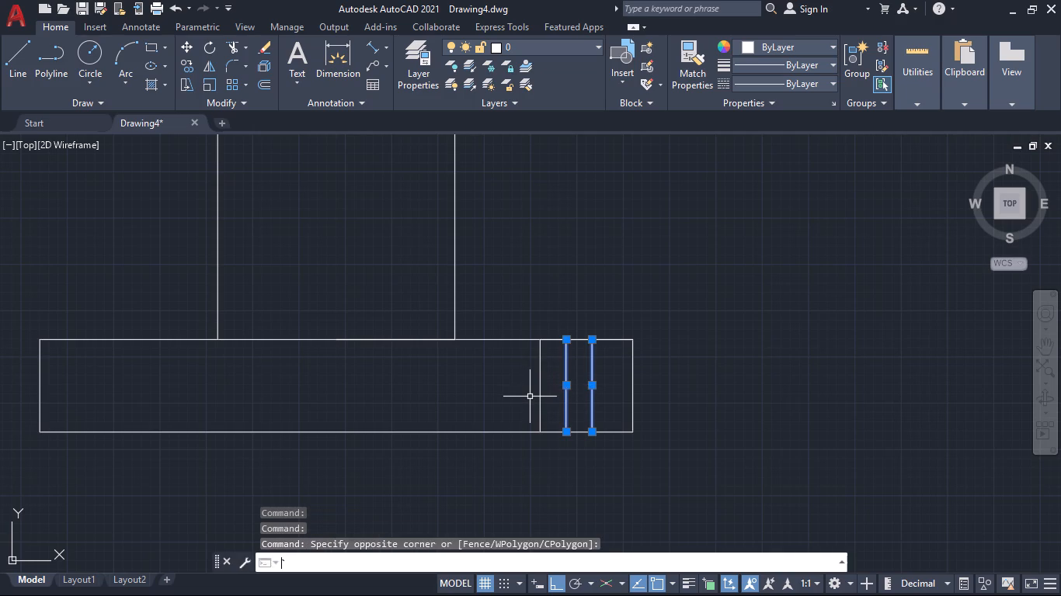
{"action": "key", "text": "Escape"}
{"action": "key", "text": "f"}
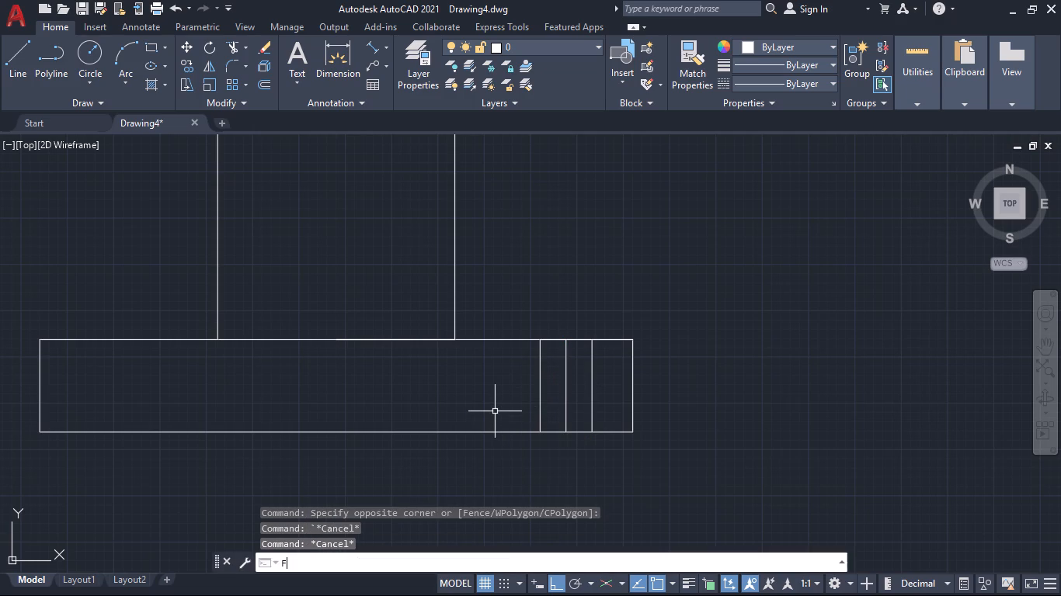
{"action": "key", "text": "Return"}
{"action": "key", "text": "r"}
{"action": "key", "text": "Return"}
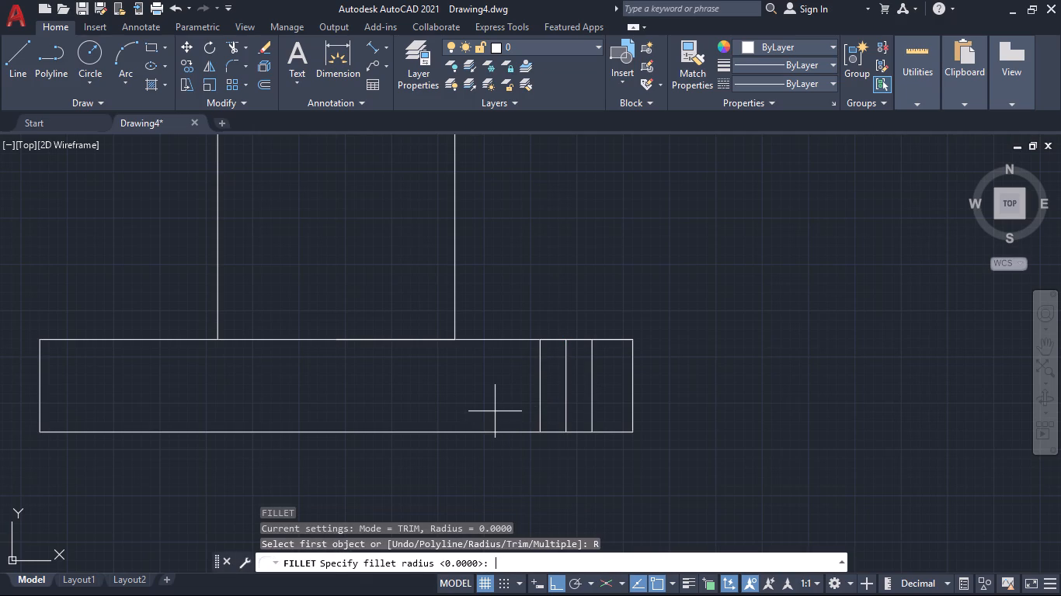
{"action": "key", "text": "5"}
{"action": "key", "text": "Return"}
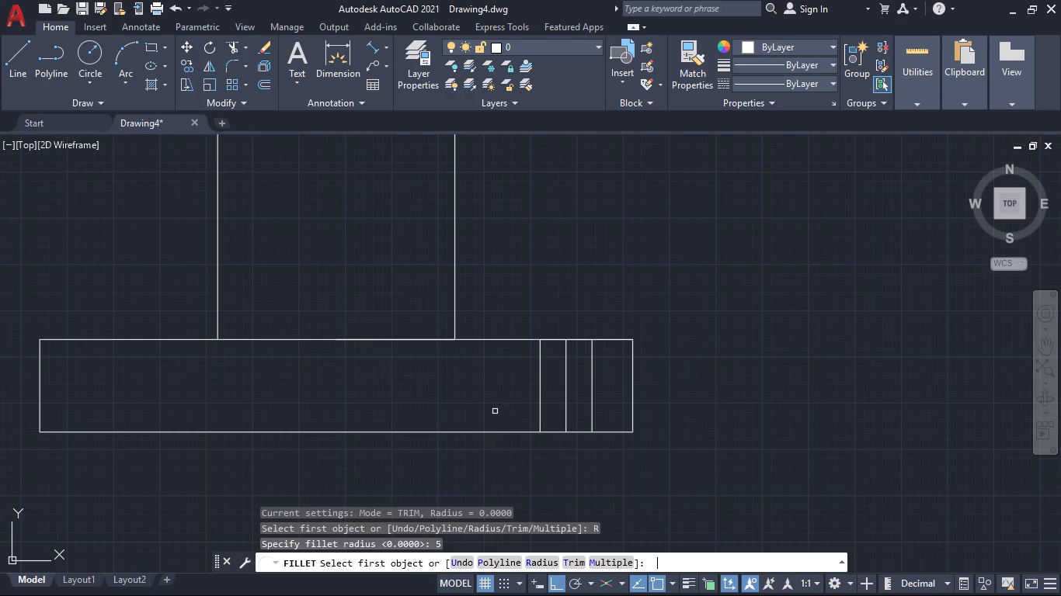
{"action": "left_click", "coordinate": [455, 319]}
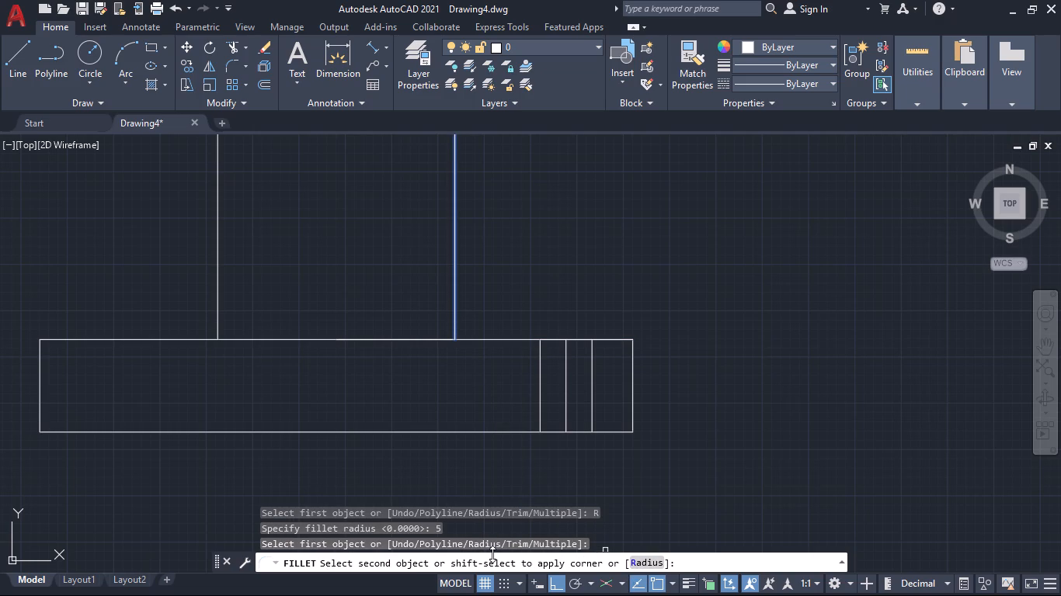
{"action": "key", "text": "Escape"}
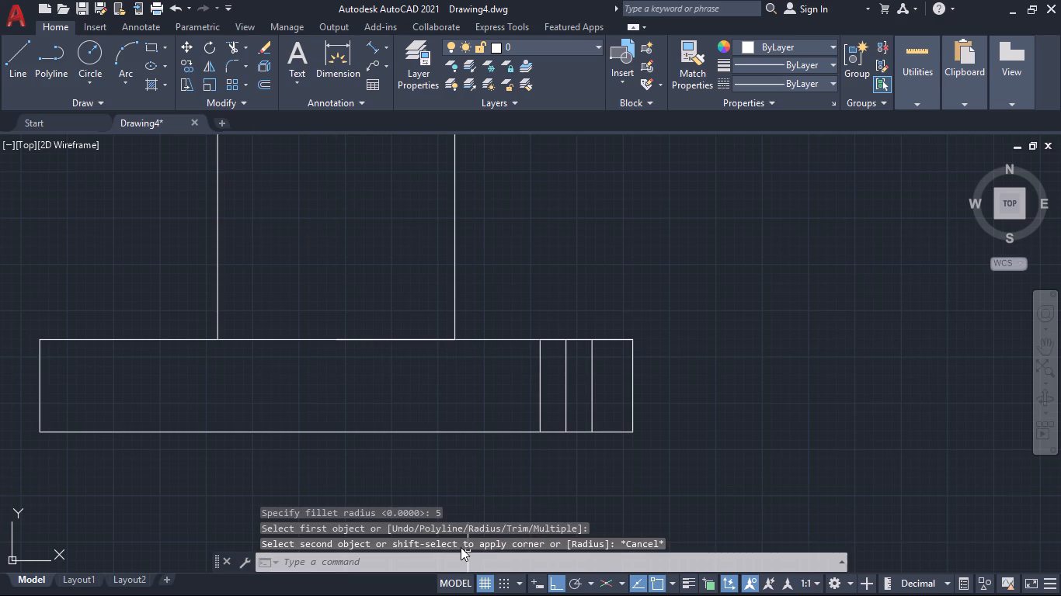
Fillet the corner between the block's right side and the base's top edge with radius 5 in No trim mode.
{"action": "key", "text": "f"}
{"action": "key", "text": "Return"}
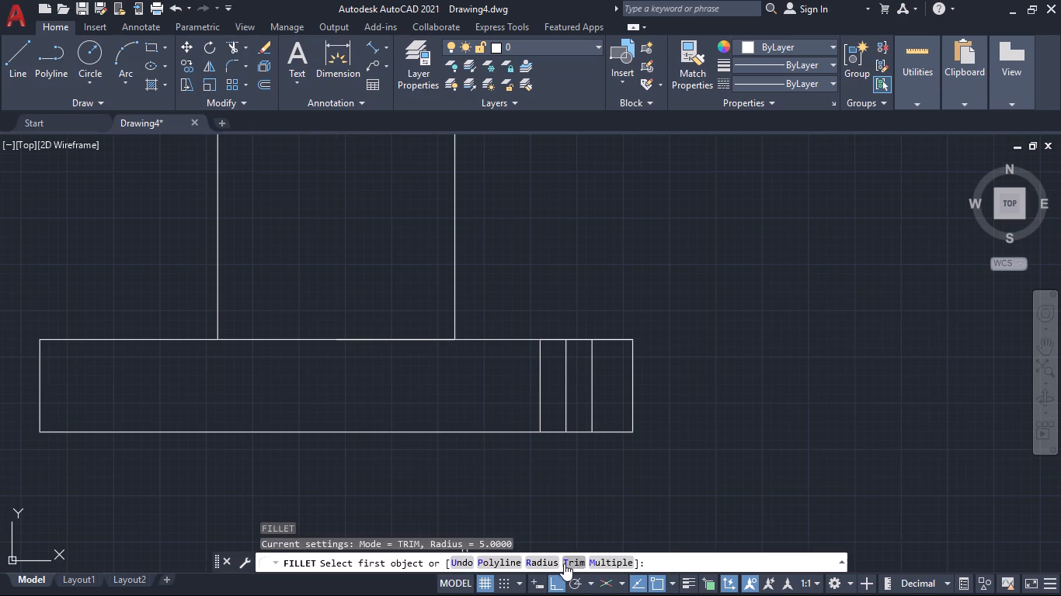
{"action": "left_click", "coordinate": [565, 562]}
{"action": "left_click", "coordinate": [485, 563]}
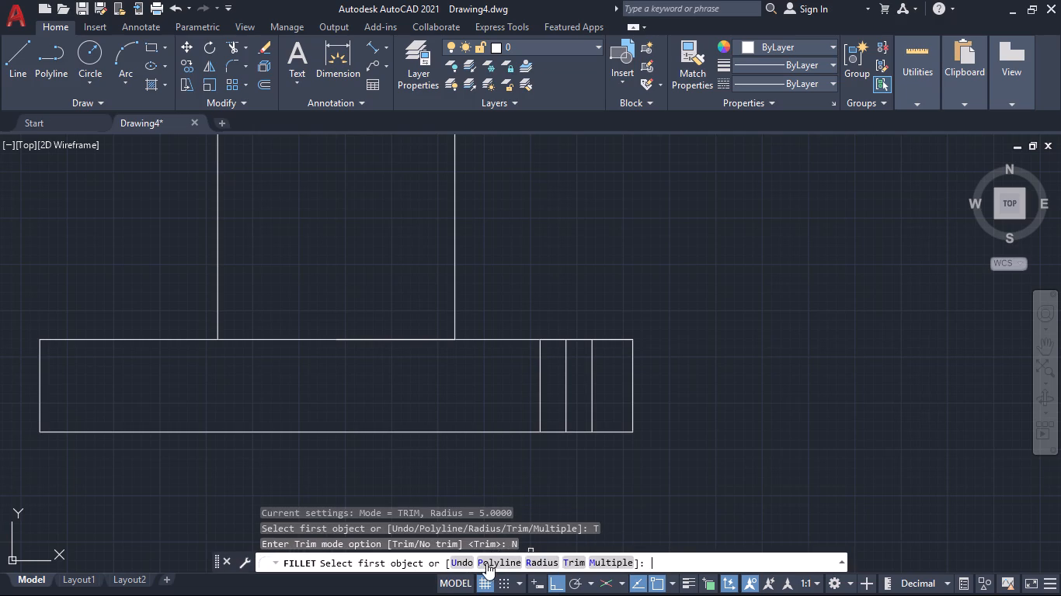
{"action": "left_click", "coordinate": [529, 555]}
{"action": "left_click", "coordinate": [534, 566]}
{"action": "key", "text": "5"}
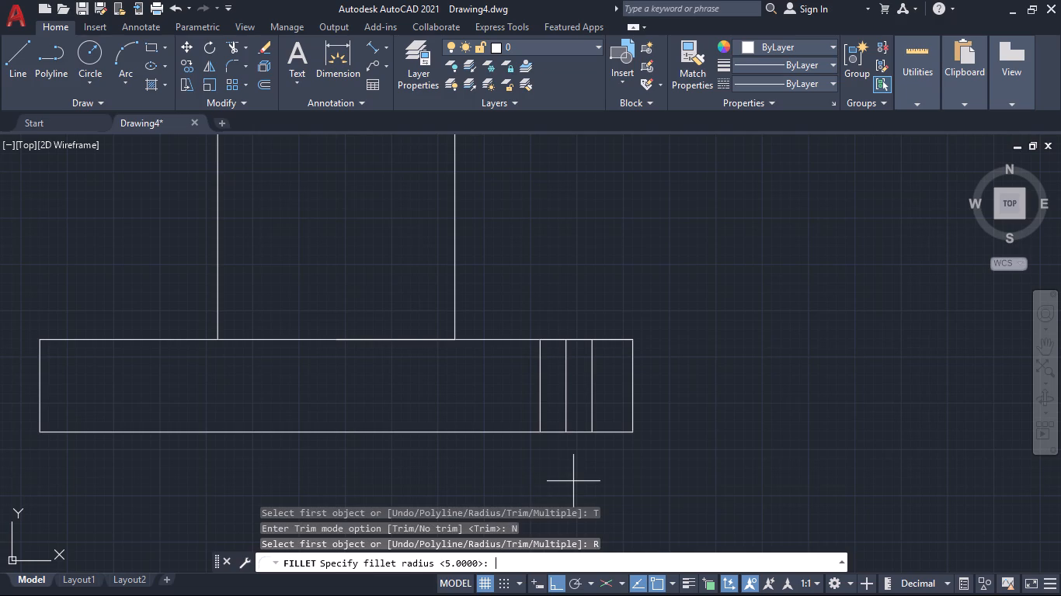
{"action": "key", "text": "Return"}
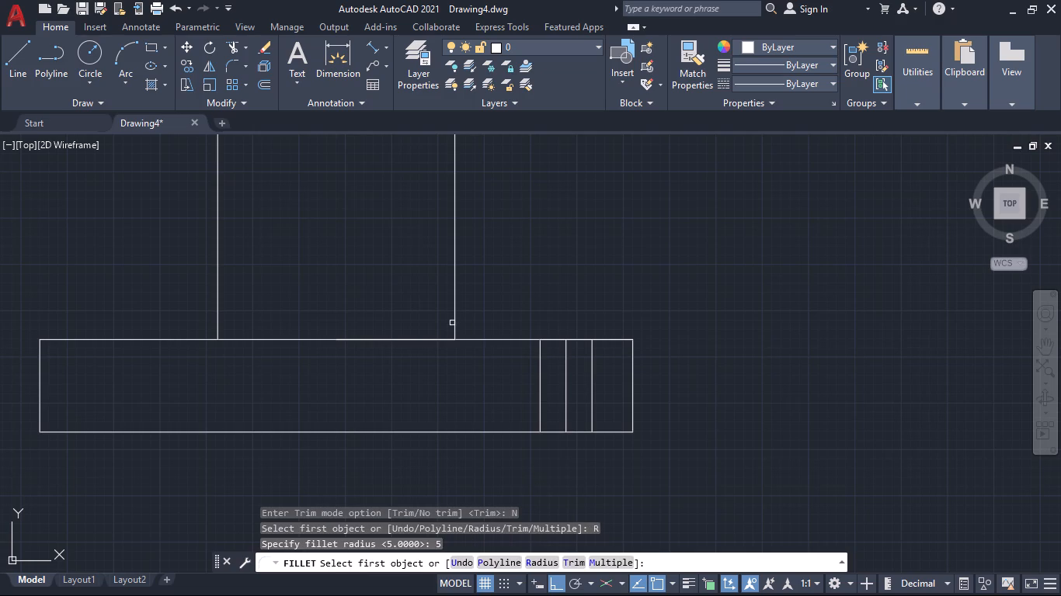
{"action": "left_click", "coordinate": [452, 323]}
{"action": "left_click", "coordinate": [457, 321]}
{"action": "left_click", "coordinate": [456, 322]}
{"action": "left_click", "coordinate": [468, 339]}
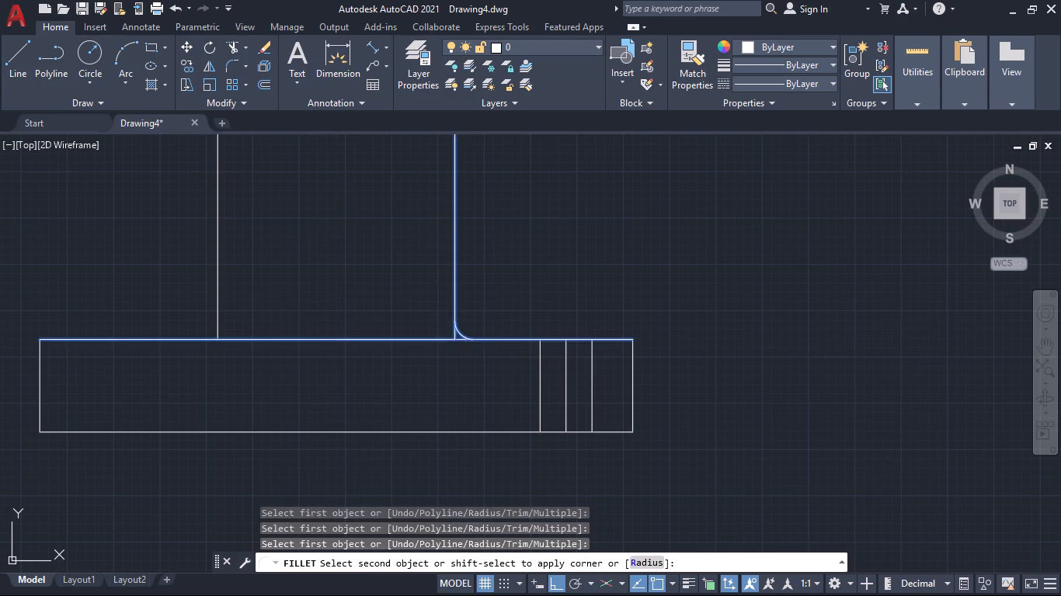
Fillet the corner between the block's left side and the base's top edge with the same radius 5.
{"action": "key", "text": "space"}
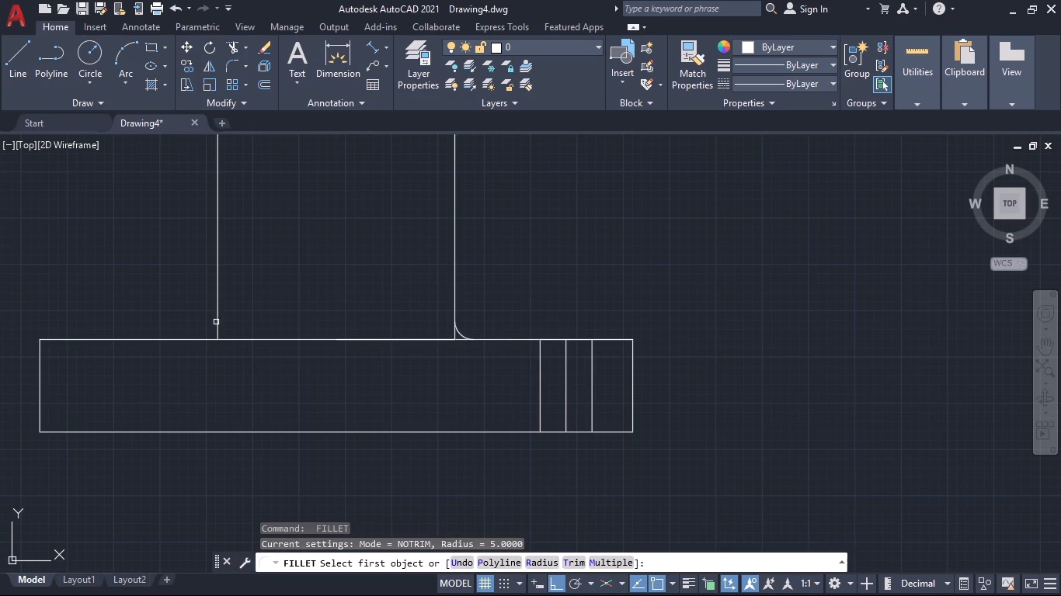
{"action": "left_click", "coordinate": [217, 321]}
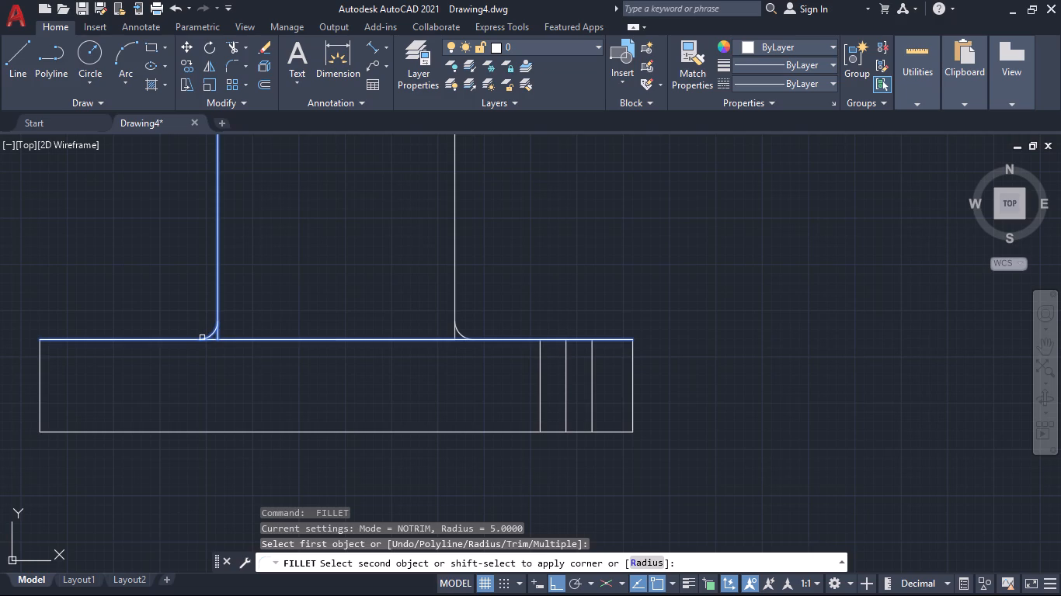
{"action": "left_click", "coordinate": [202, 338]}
Trim off the short vertical stub of the block's right side below the right fillet.
{"action": "scroll", "coordinate": [325, 354], "scroll_direction": "down", "scroll_amount": 2}
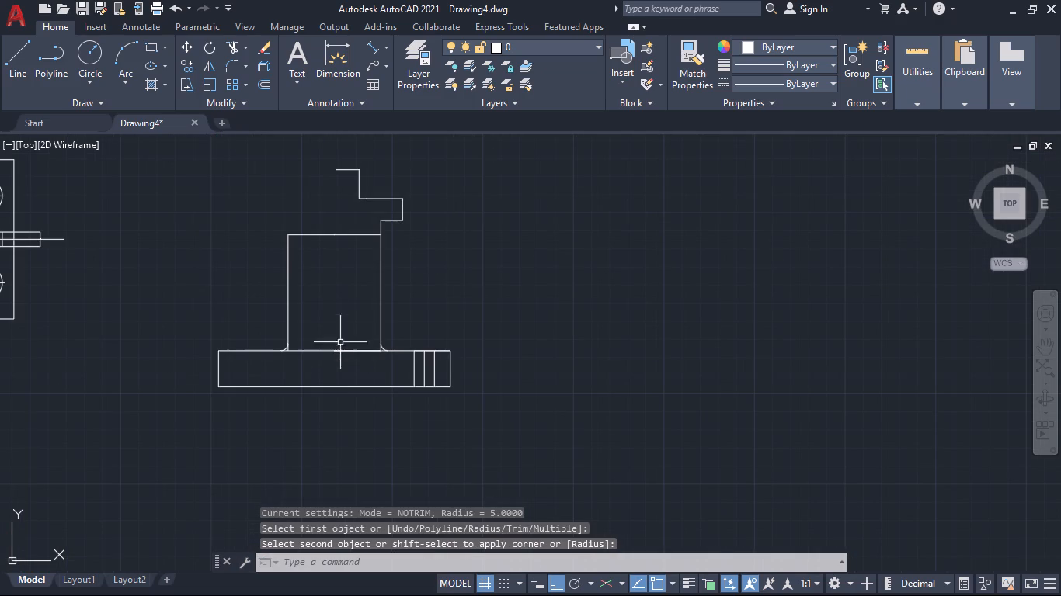
{"action": "middle_click_drag", "start_coordinate": [340, 299], "coordinate": [370, 344]}
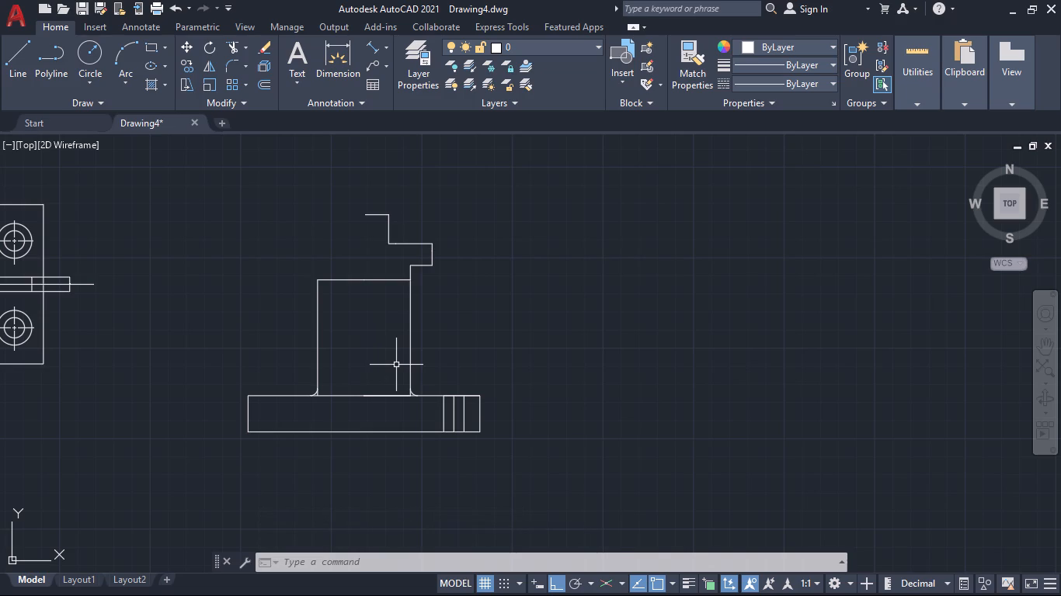
{"action": "key", "text": "Escape"}
{"action": "scroll", "coordinate": [419, 390], "scroll_direction": "up", "scroll_amount": 2}
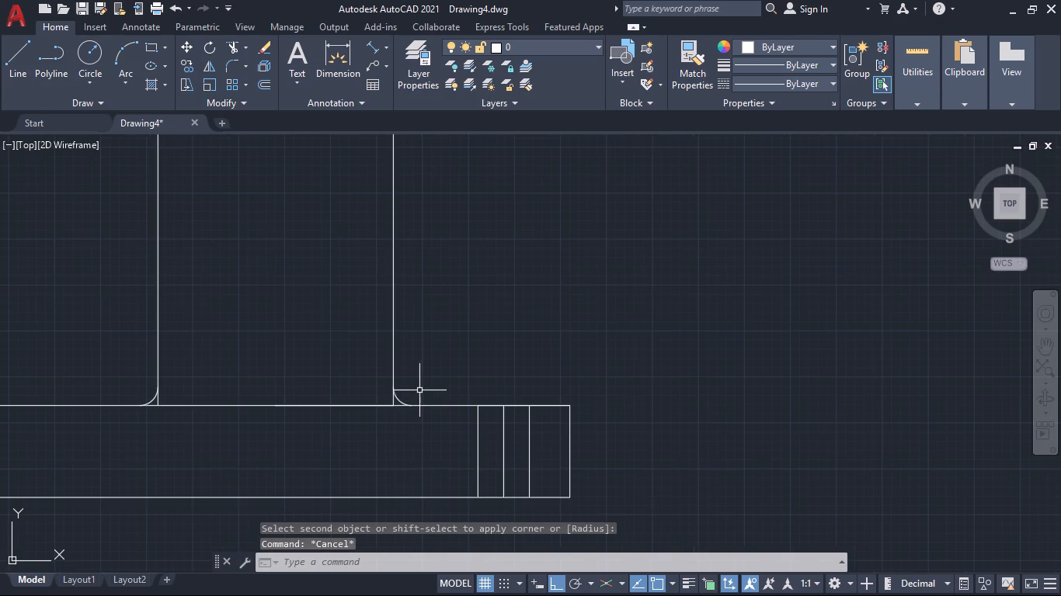
{"action": "type", "text": "TR"}
{"action": "key", "text": "Return"}
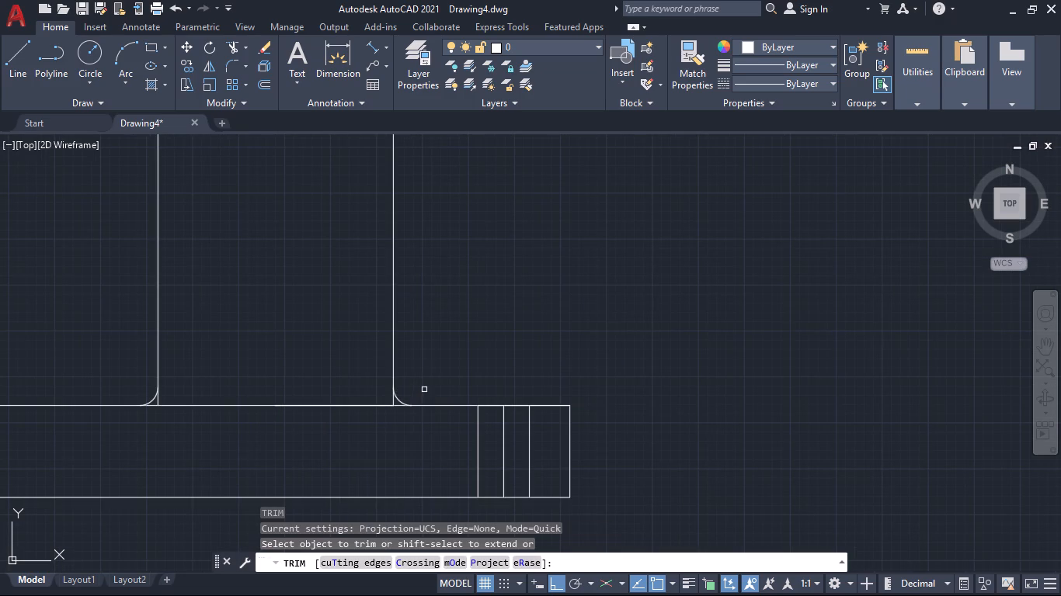
{"action": "left_click", "coordinate": [395, 399]}
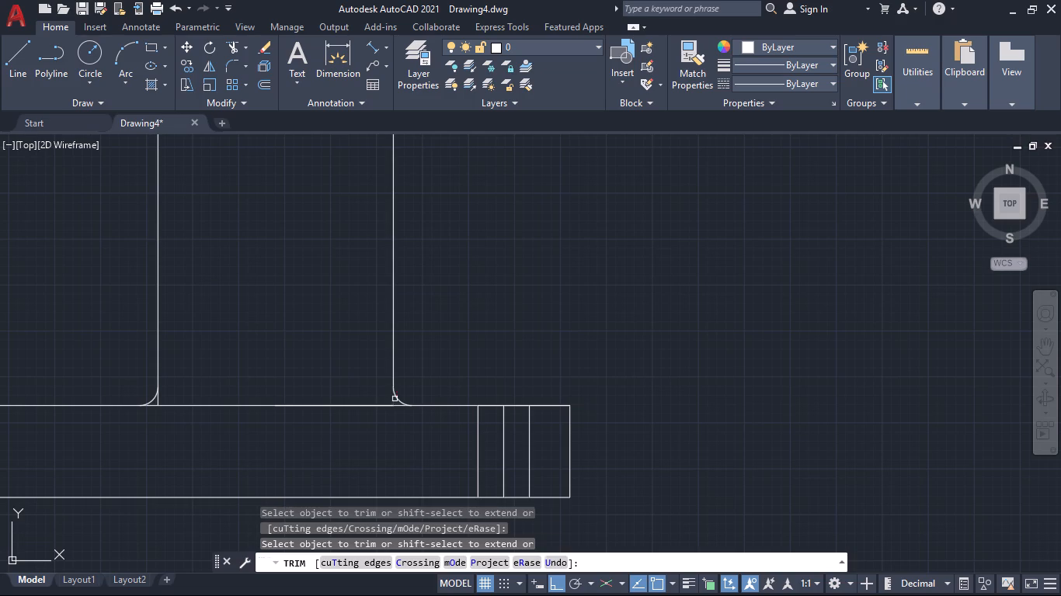
Trim away the block's left side and fillet, and the left parts of its upper horizontal line and the base's top edge.
{"action": "scroll", "coordinate": [292, 358], "scroll_direction": "down", "scroll_amount": 1}
{"action": "scroll", "coordinate": [269, 284], "scroll_direction": "down", "scroll_amount": 1}
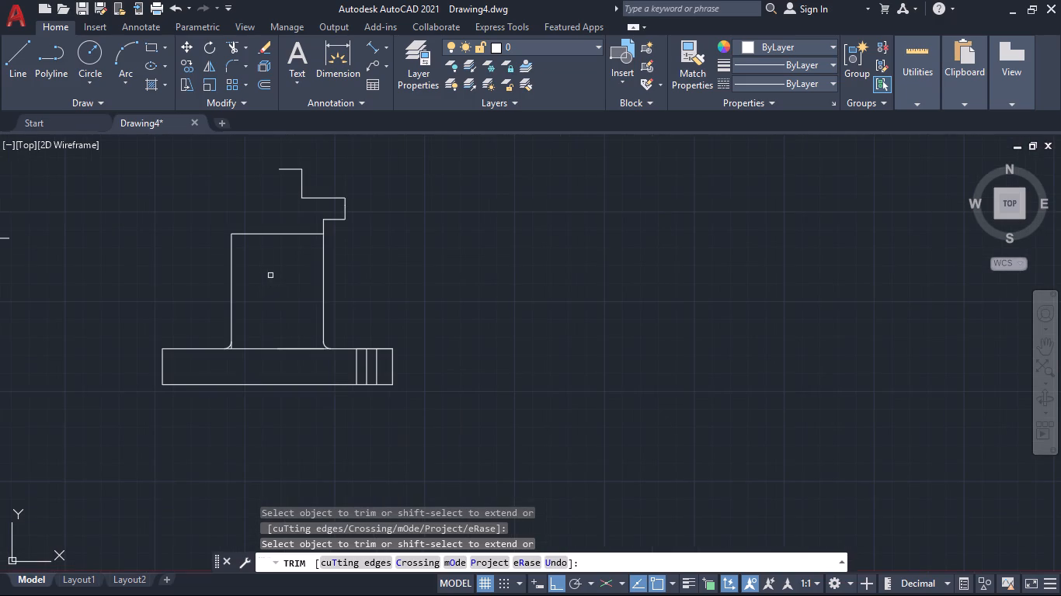
{"action": "left_click", "coordinate": [243, 209]}
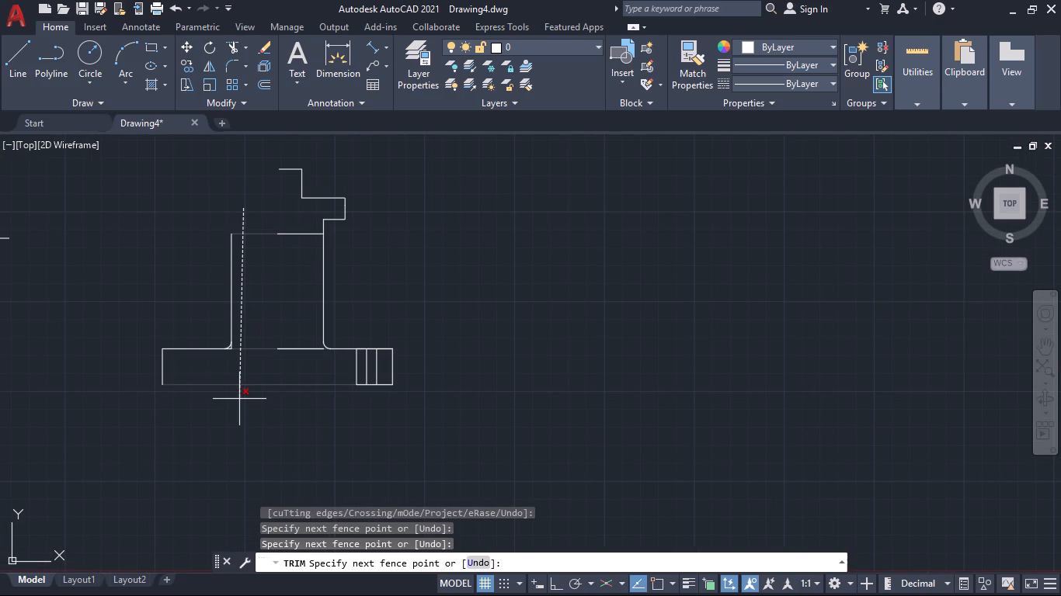
{"action": "left_click", "coordinate": [224, 359]}
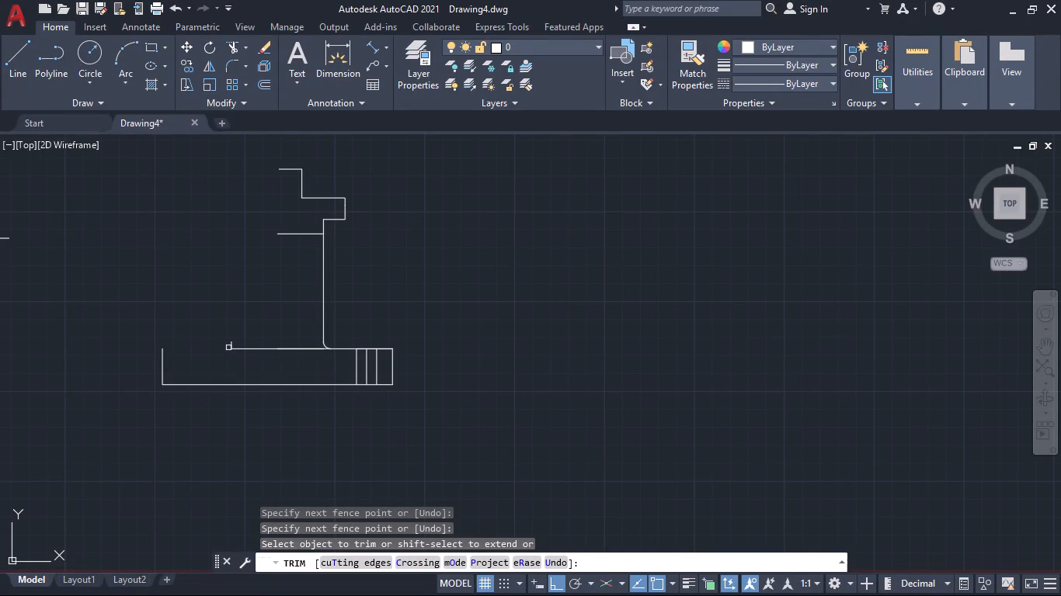
{"action": "left_click", "coordinate": [231, 344]}
{"action": "left_click", "coordinate": [238, 349]}
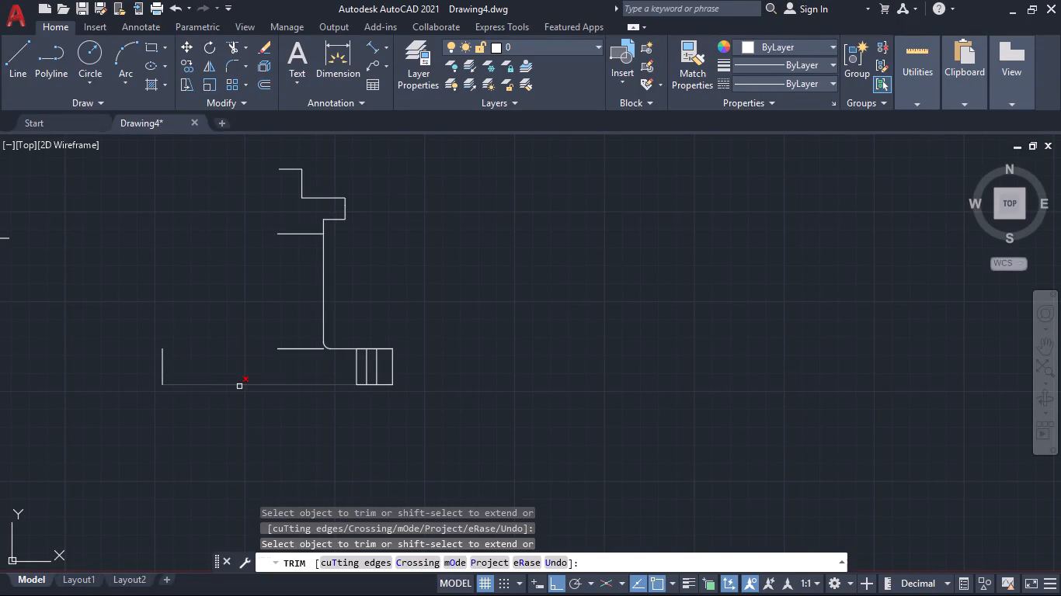
{"action": "left_click", "coordinate": [151, 352]}
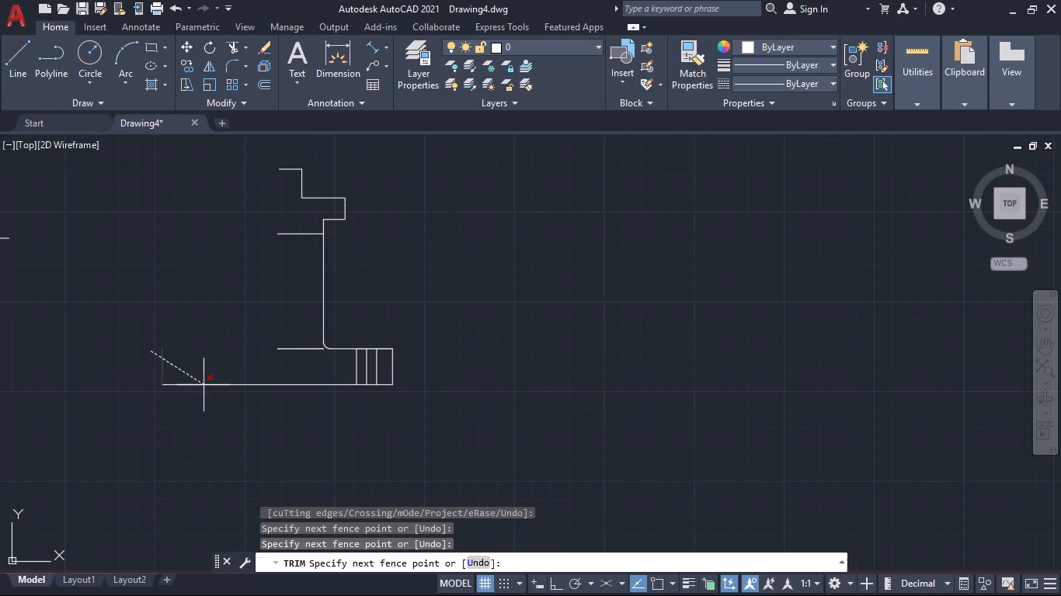
{"action": "left_click", "coordinate": [160, 289]}
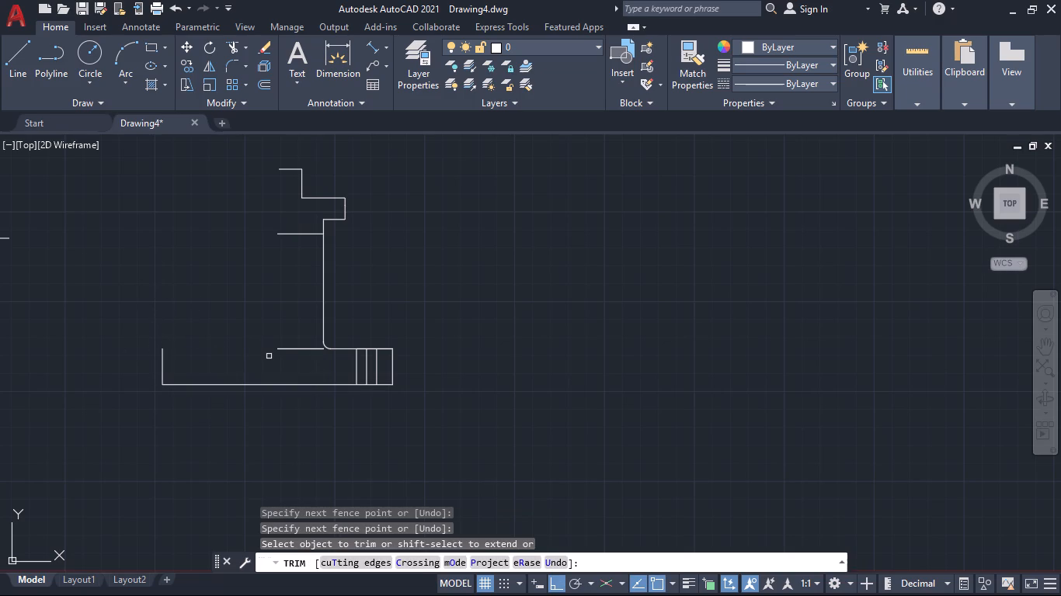
Trim away the leftover horizontal lines at the base's top edge between the centre and the right fillet.
{"action": "scroll", "coordinate": [313, 341], "scroll_direction": "up", "scroll_amount": 2}
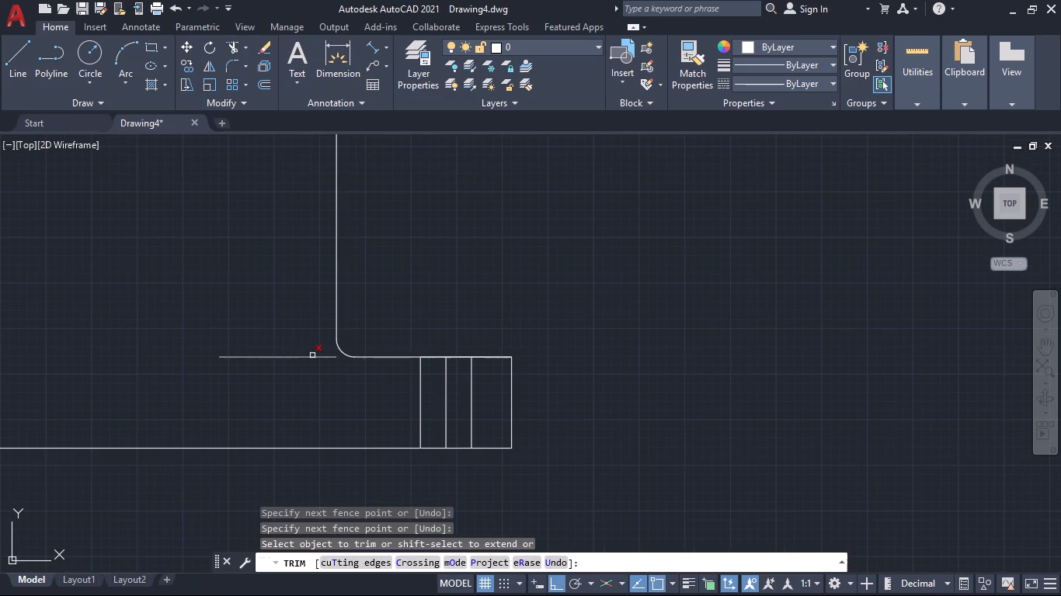
{"action": "left_click", "coordinate": [314, 355], "text": "shift"}
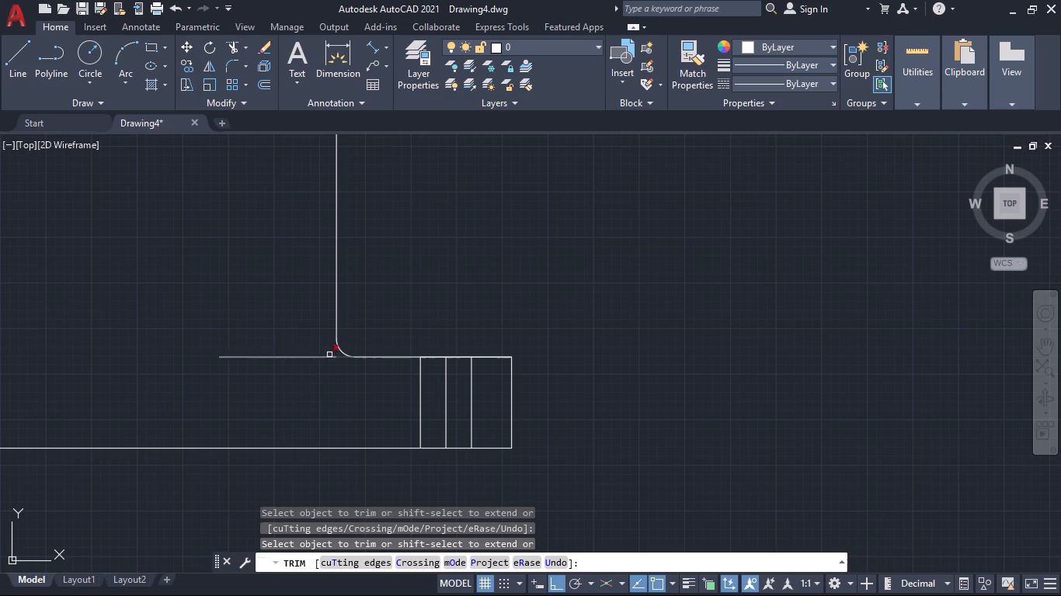
{"action": "left_click", "coordinate": [301, 359]}
{"action": "left_click", "coordinate": [304, 359]}
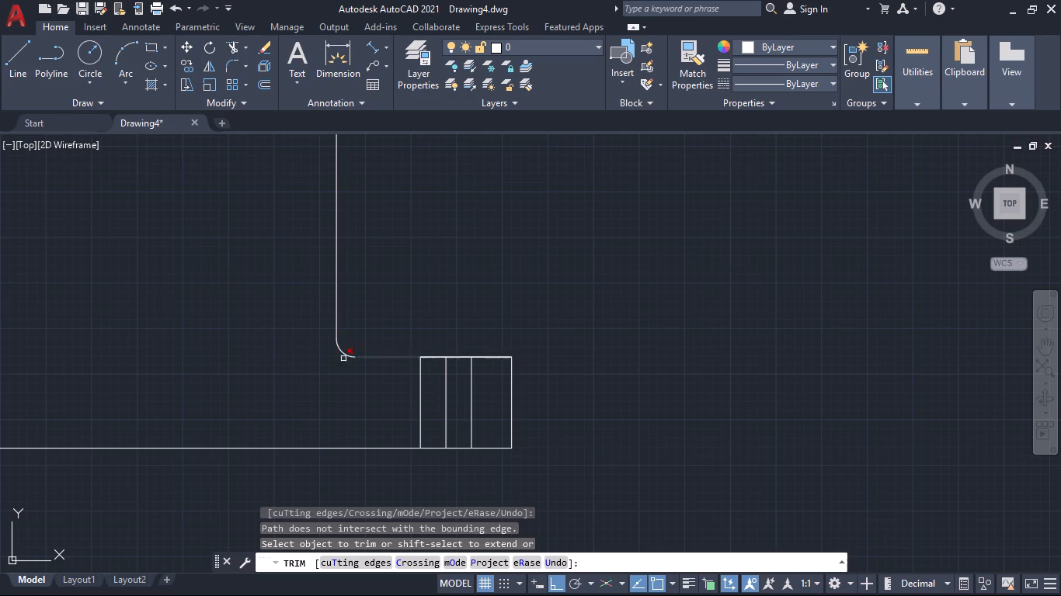
{"action": "scroll", "coordinate": [284, 364], "scroll_direction": "down", "scroll_amount": 2}
{"action": "middle_click_drag", "start_coordinate": [248, 359], "coordinate": [283, 375]}
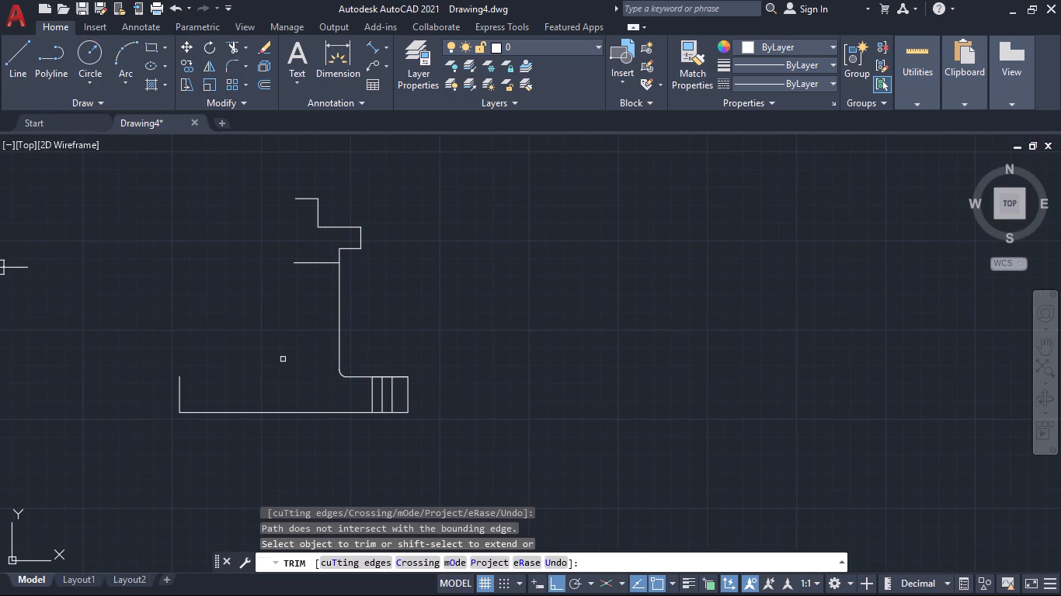
{"action": "key", "text": "Escape"}
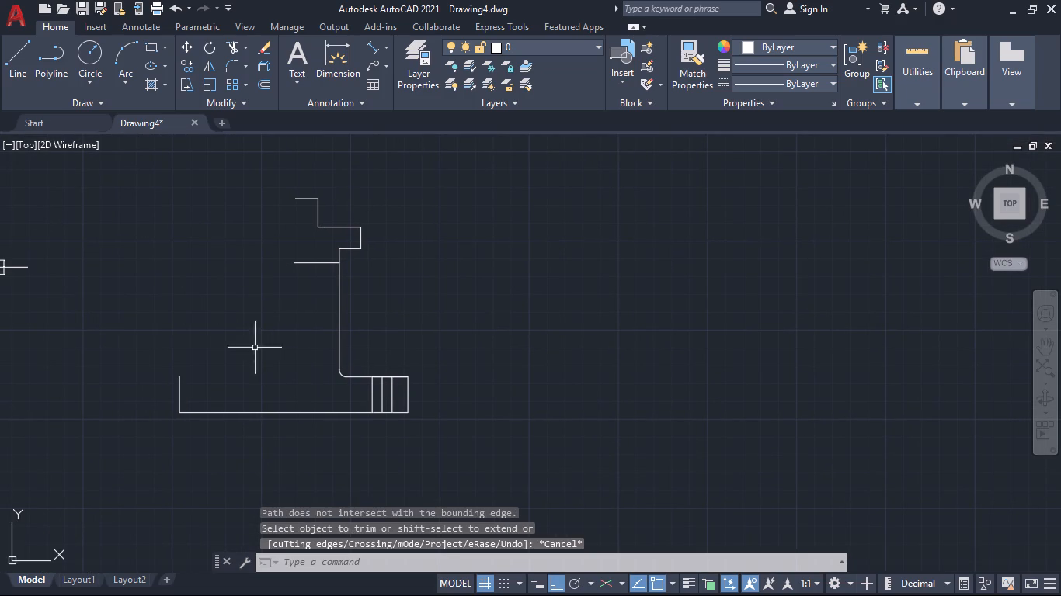
Mirror the right half of the front view about a vertical line through the base's bottom midpoint, keeping the source objects.
{"action": "left_click", "coordinate": [268, 169]}
{"action": "left_click", "coordinate": [540, 442]}
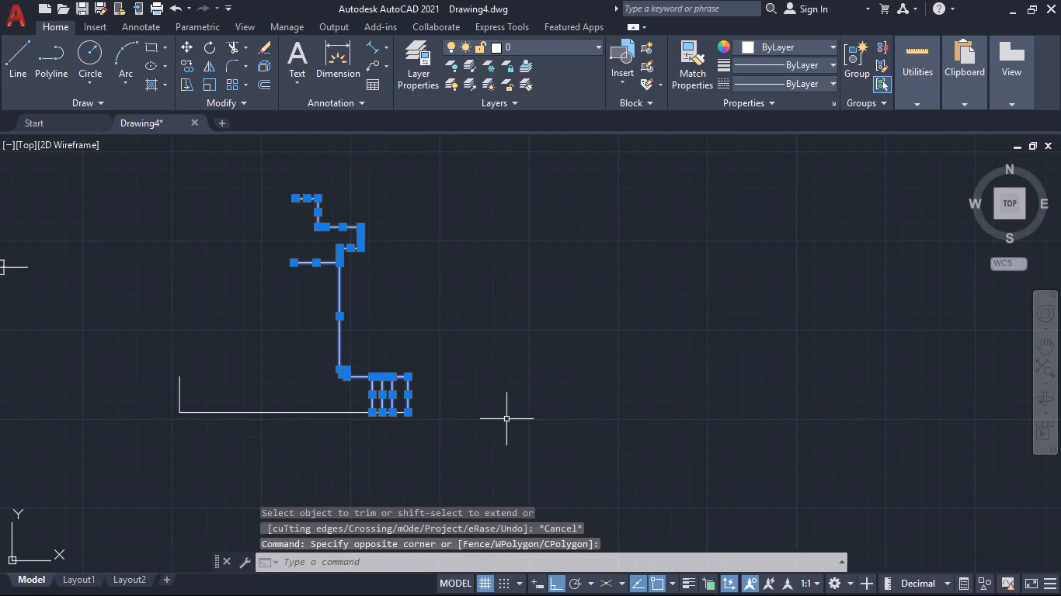
{"action": "type", "text": "MI"}
{"action": "key", "text": "Return"}
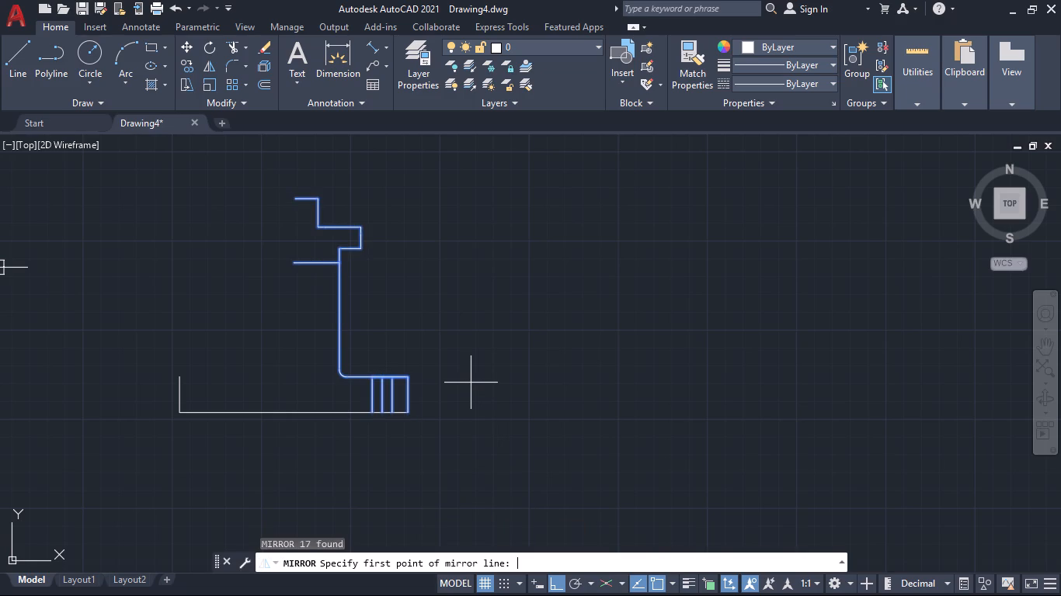
{"action": "left_click", "coordinate": [295, 413]}
{"action": "left_click", "coordinate": [296, 332]}
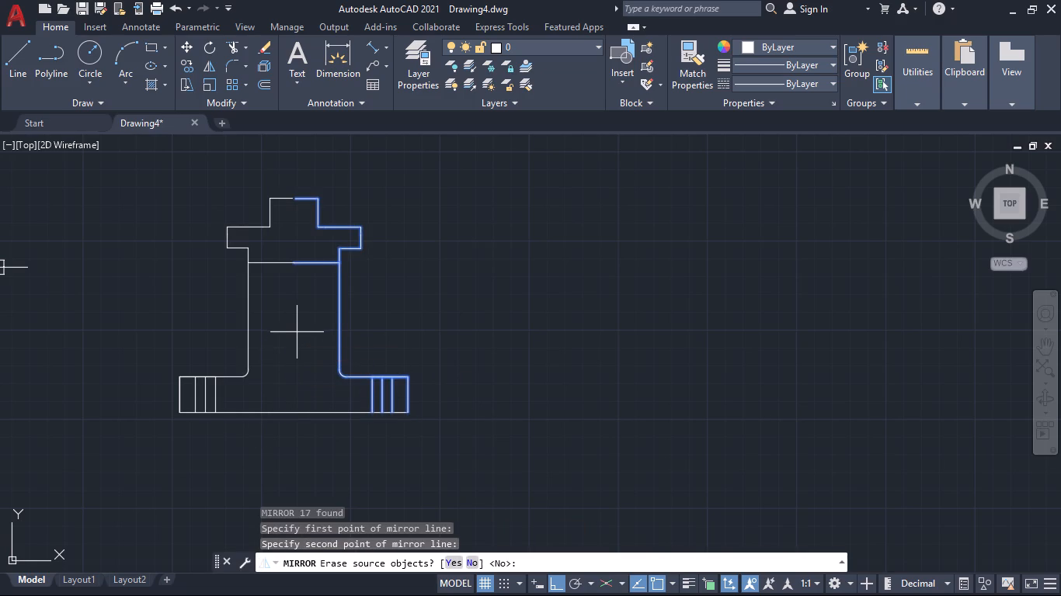
{"action": "key", "text": "Return"}
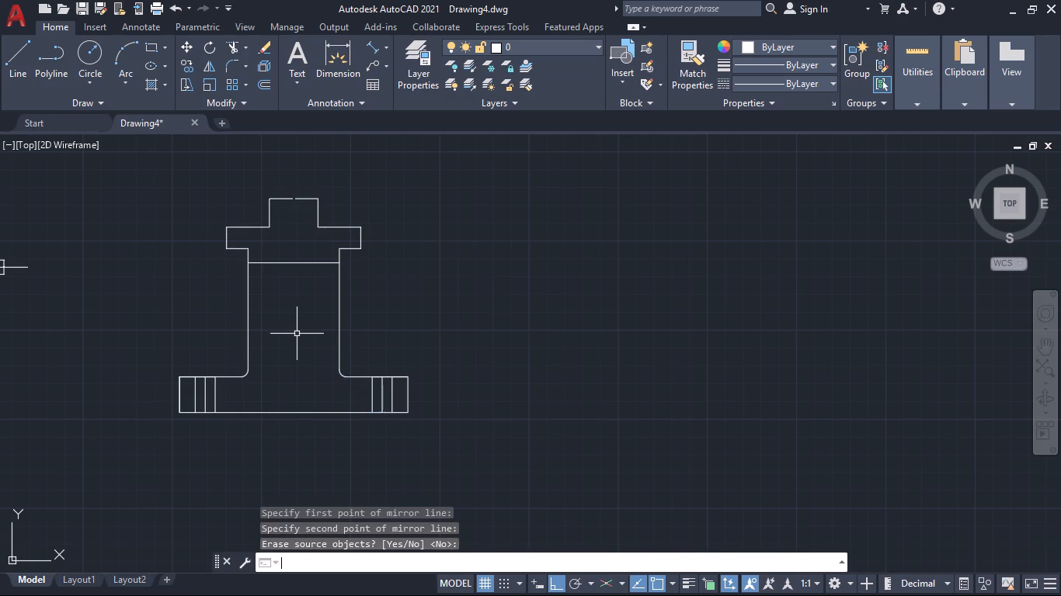
{"action": "key", "text": "Return"}
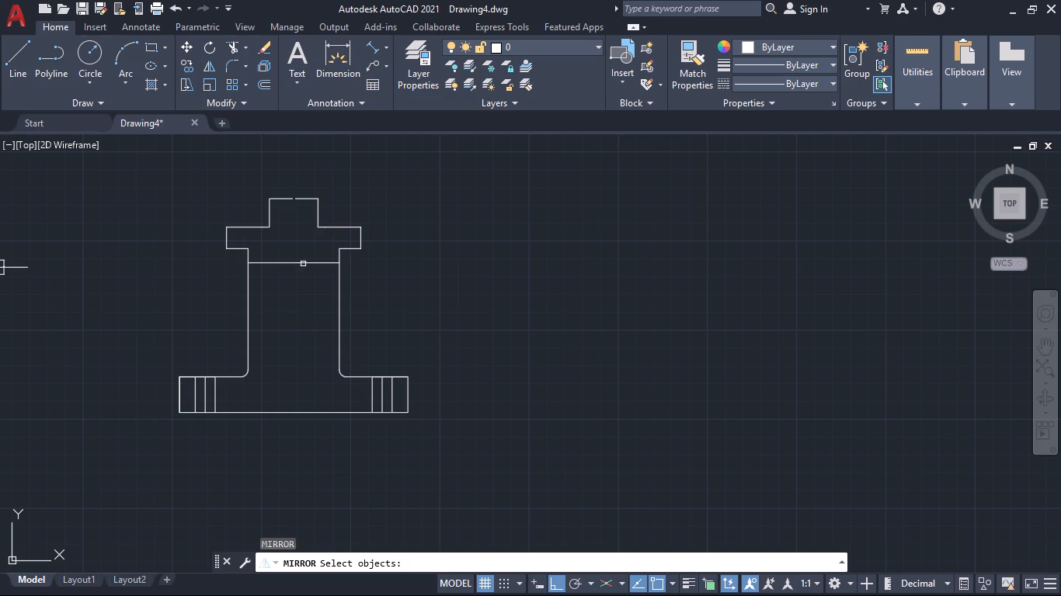
{"action": "key", "text": "Escape"}
{"action": "scroll", "coordinate": [296, 219], "scroll_direction": "up", "scroll_amount": 1}
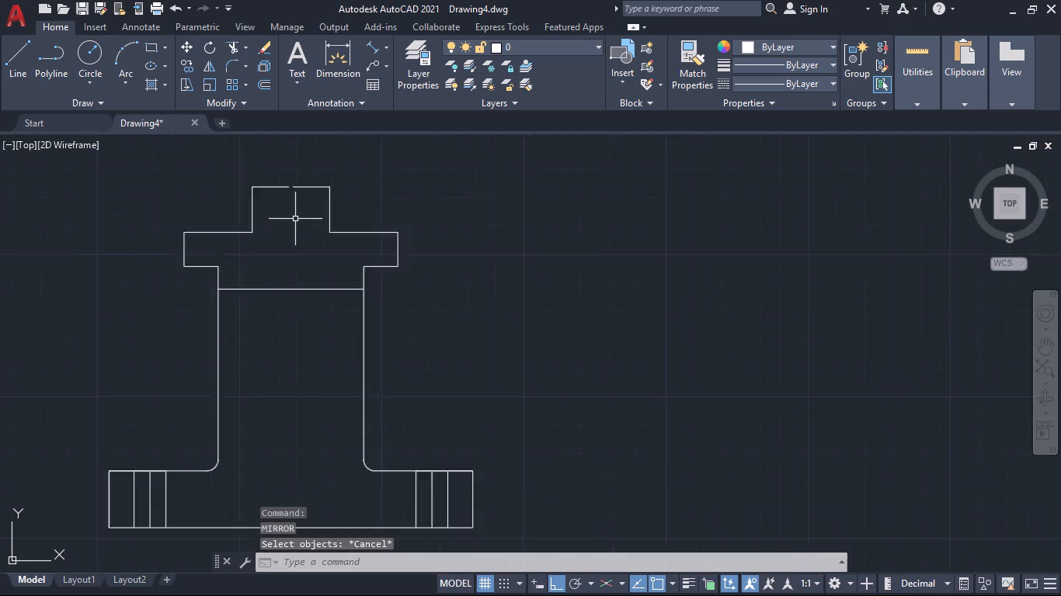
Erase the top step's outline and the flange's upper horizontal lines, including the short leftover segments beside the step.
{"action": "scroll", "coordinate": [295, 219], "scroll_direction": "up", "scroll_amount": 1}
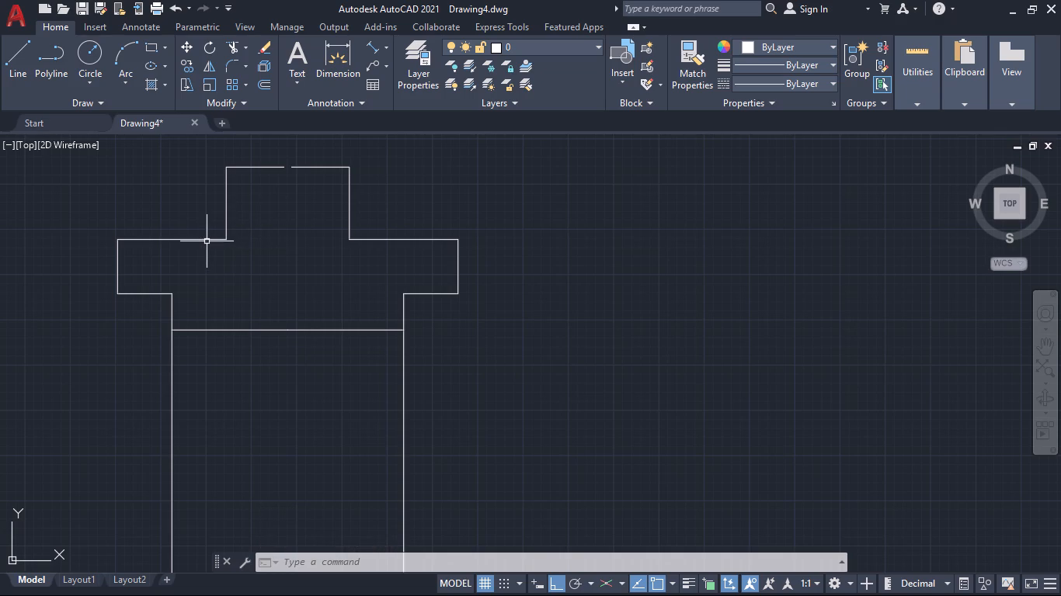
{"action": "left_click", "coordinate": [259, 168]}
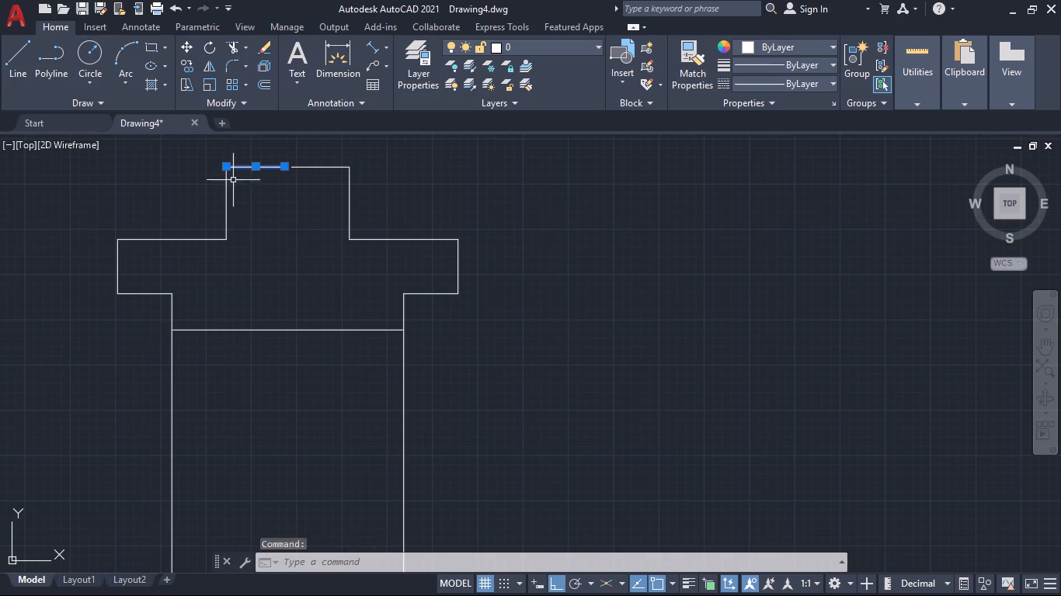
{"action": "left_click", "coordinate": [228, 202]}
{"action": "left_click", "coordinate": [322, 168]}
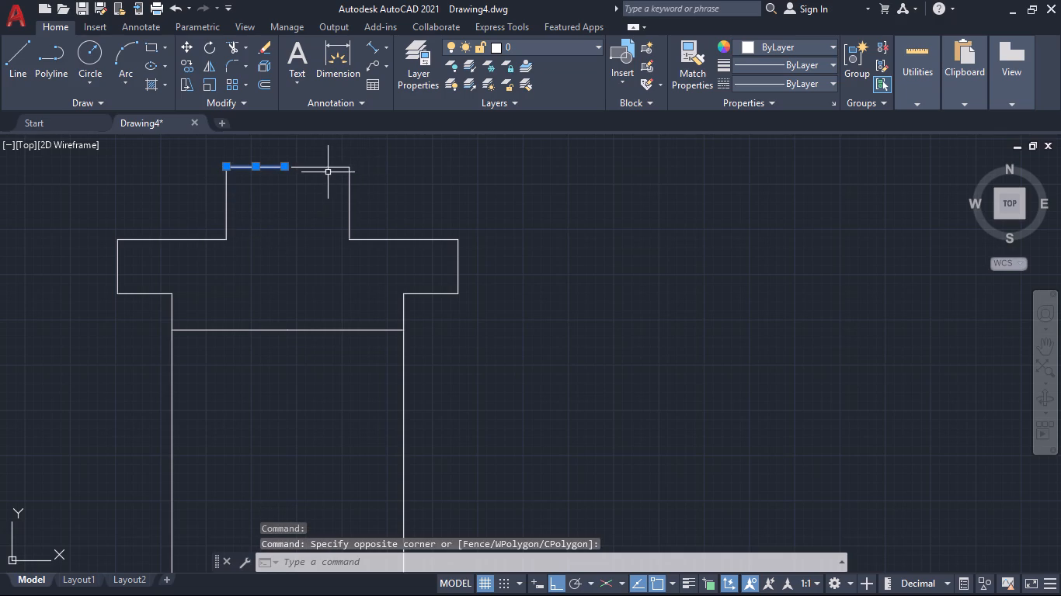
{"action": "left_click", "coordinate": [330, 165]}
{"action": "left_click", "coordinate": [351, 200]}
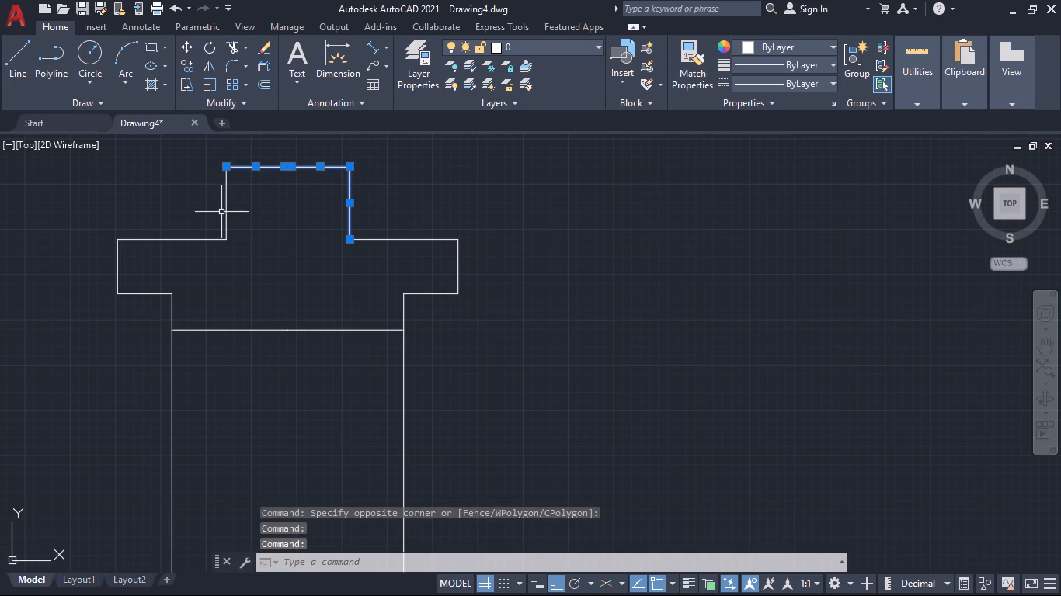
{"action": "left_click", "coordinate": [227, 214]}
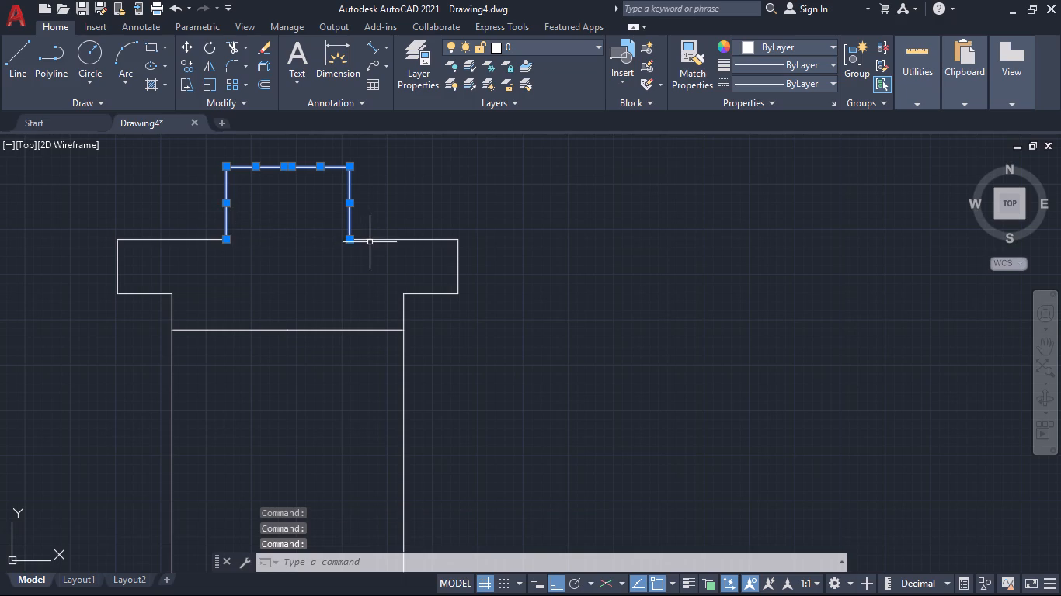
{"action": "left_click", "coordinate": [370, 241]}
{"action": "left_click", "coordinate": [192, 239]}
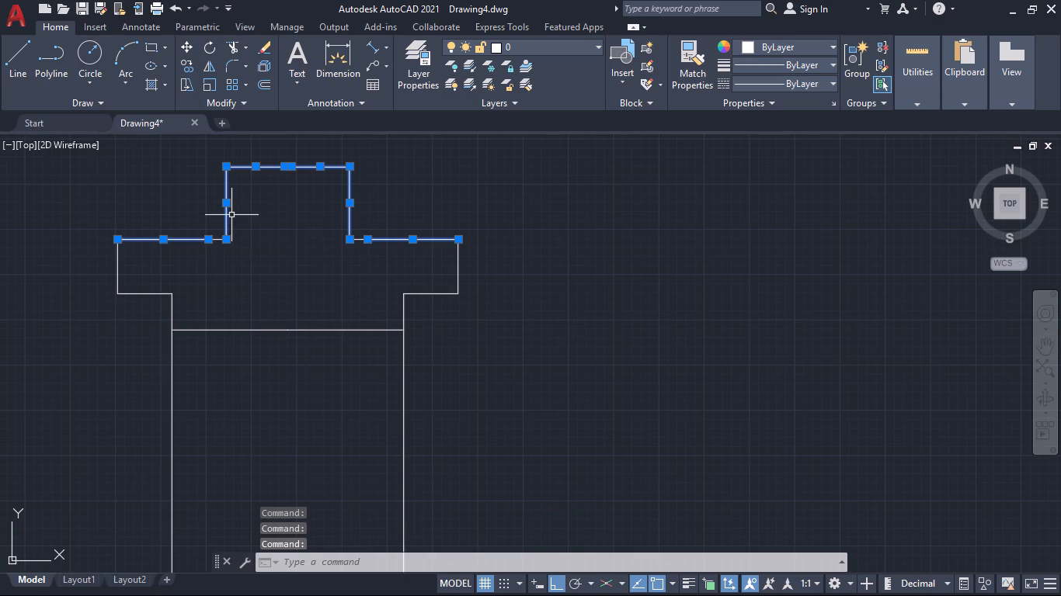
{"action": "key", "text": "Delete"}
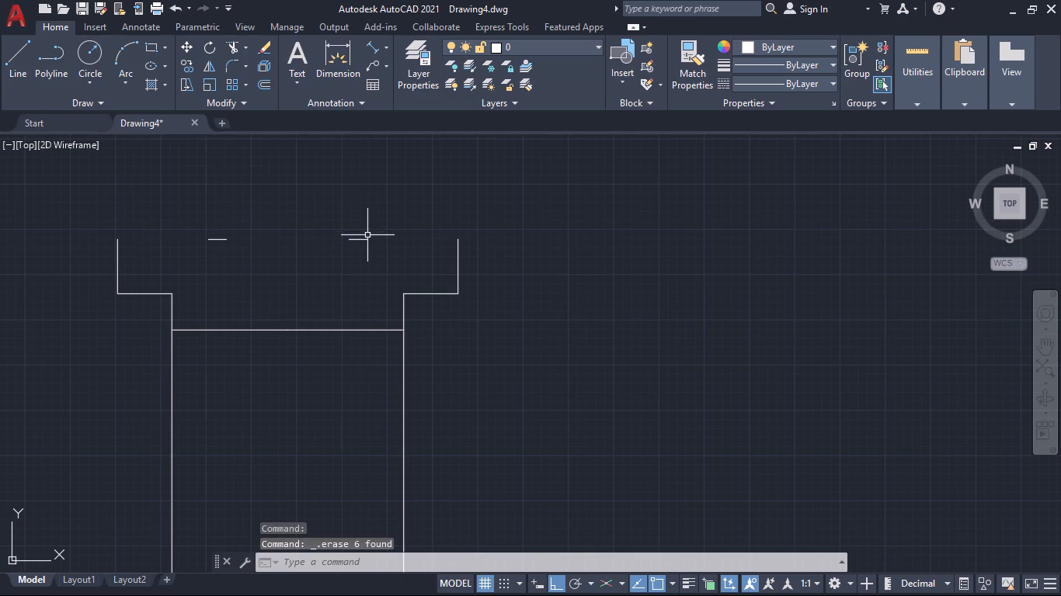
{"action": "left_click", "coordinate": [364, 238]}
{"action": "left_click", "coordinate": [213, 237]}
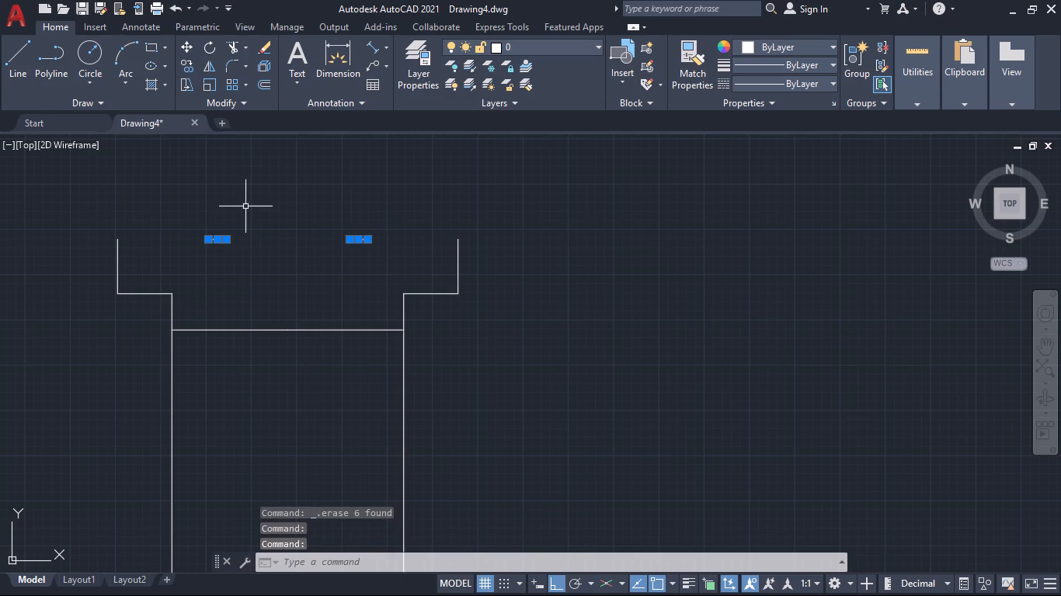
{"action": "key", "text": "Delete"}
Draw connected lines from the flange's upper right corner, 22 horizontally inward and 20 vertically upward.
{"action": "left_click", "coordinate": [19, 48]}
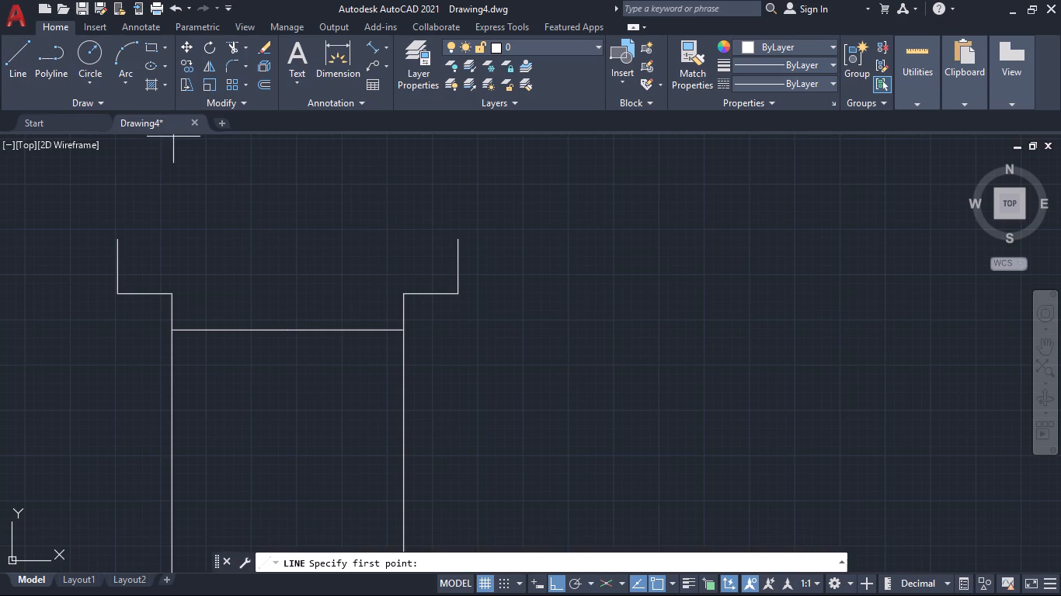
{"action": "left_click", "coordinate": [457, 234]}
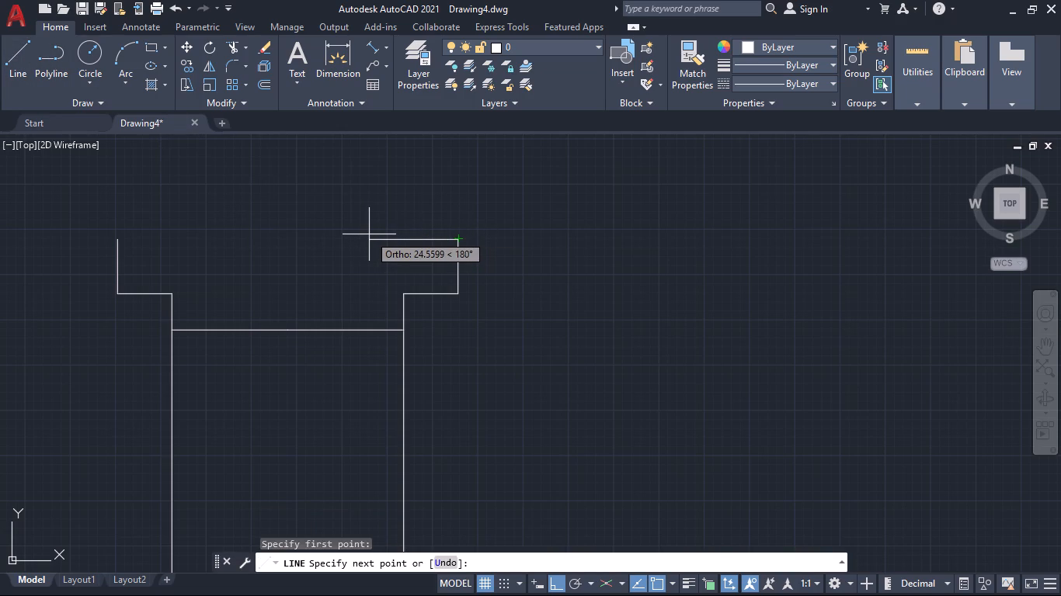
{"action": "type", "text": "22"}
{"action": "key", "text": "Return"}
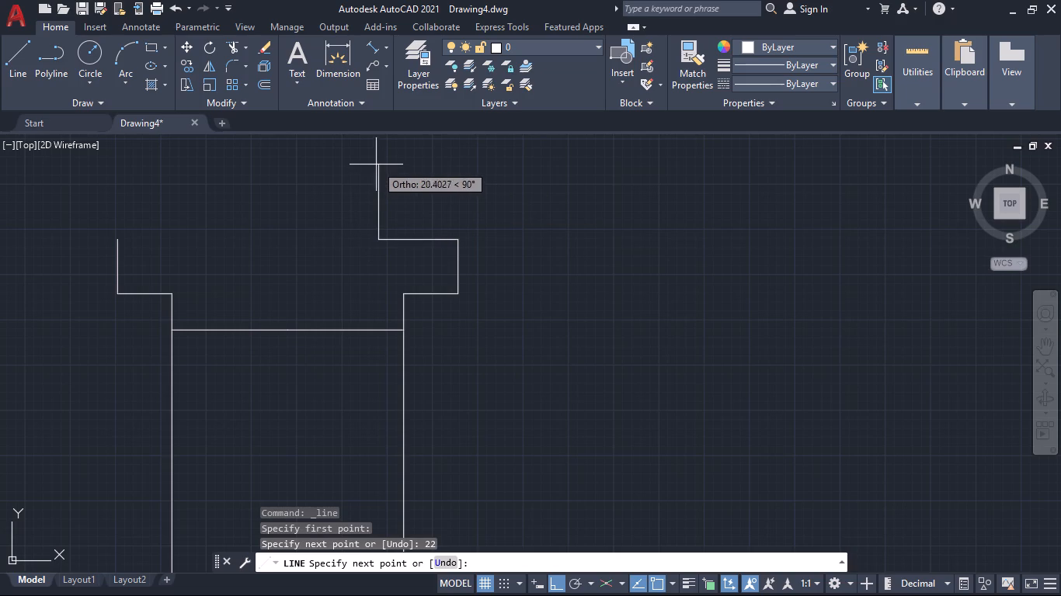
{"action": "type", "text": "20"}
{"action": "key", "text": "Return"}
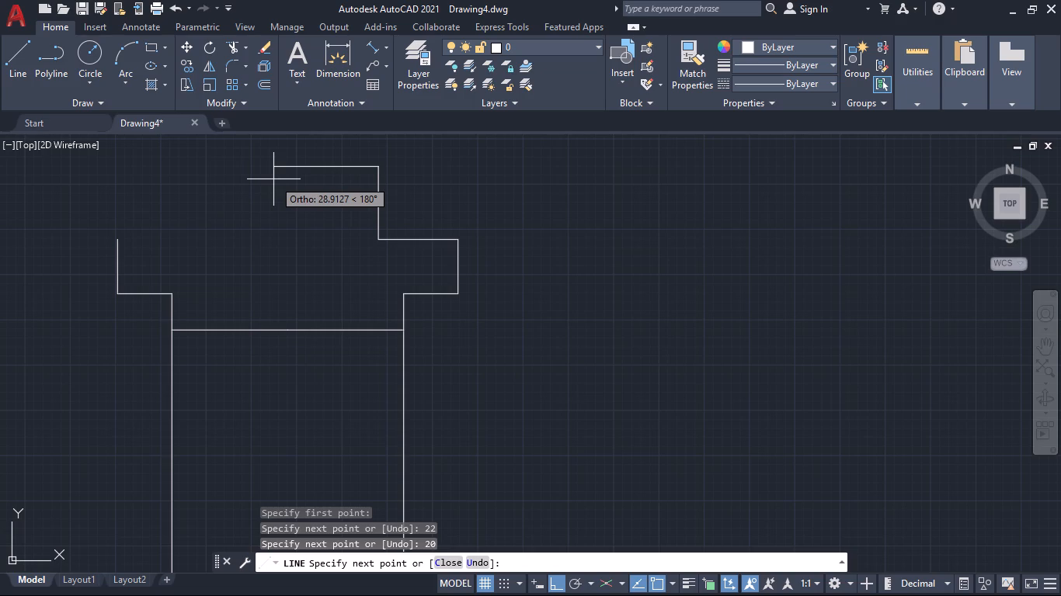
{"action": "key", "text": "space"}
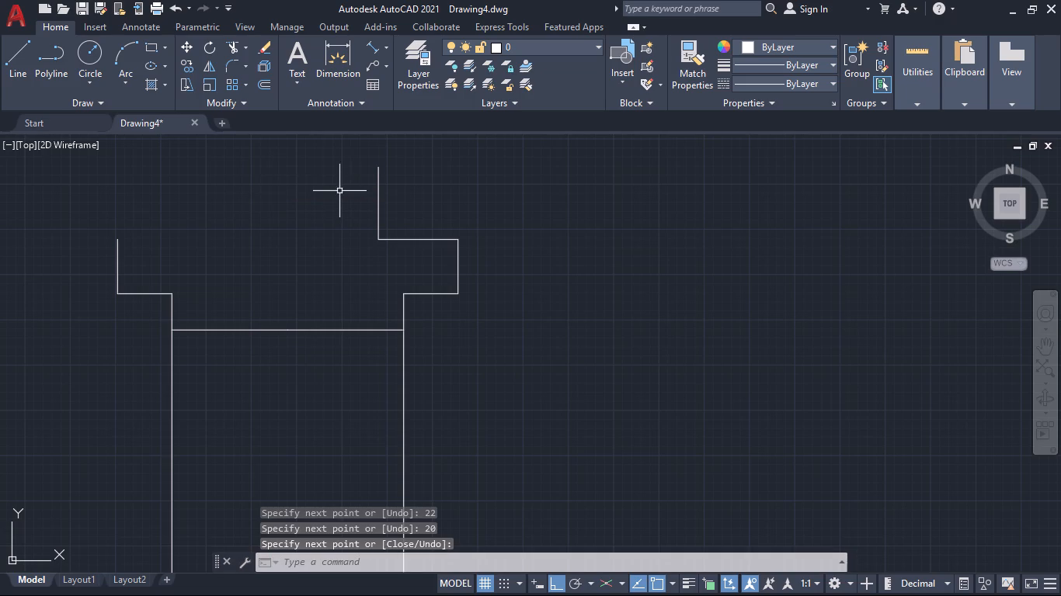
Mirror the right side's step and flange lines about a vertical line through the block's upper horizontal line's midpoint, keeping the source objects.
{"action": "left_click", "coordinate": [367, 198]}
{"action": "left_click", "coordinate": [546, 317]}
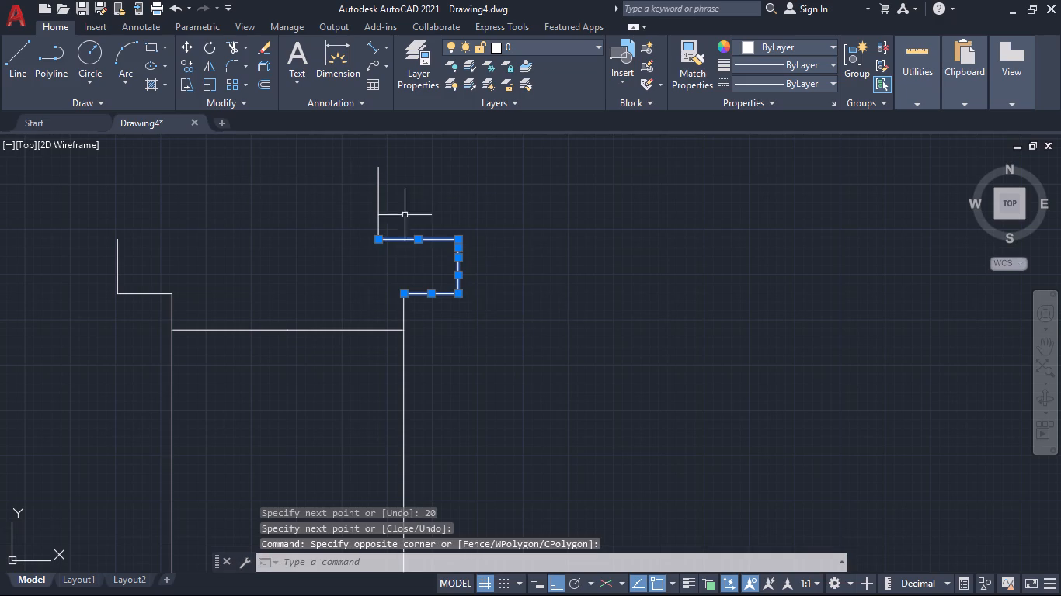
{"action": "left_click", "coordinate": [344, 165]}
{"action": "left_click_drag", "start_coordinate": [496, 262], "coordinate": [503, 268]}
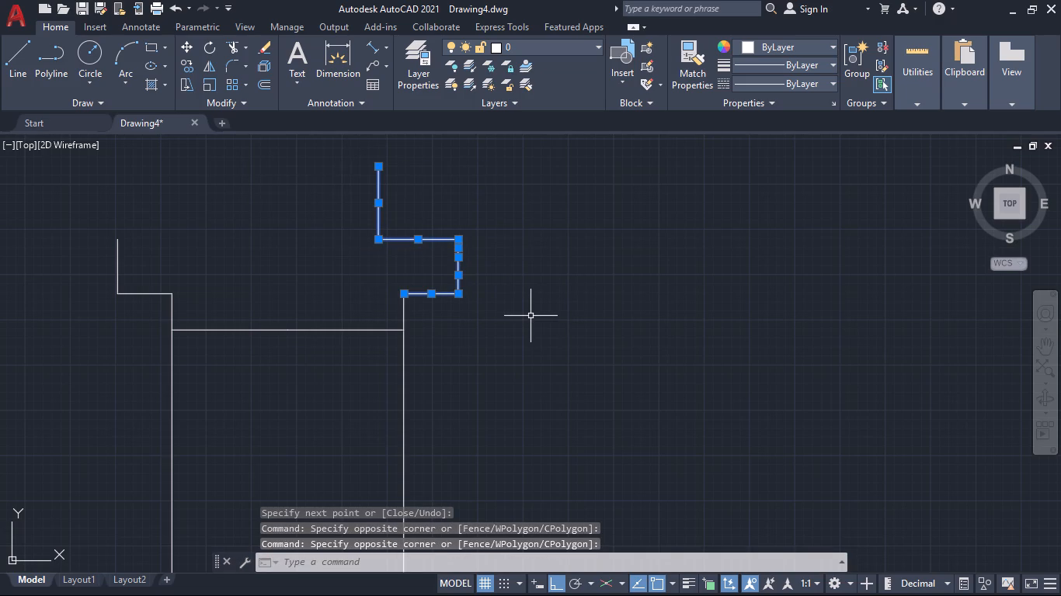
{"action": "type", "text": "MI"}
{"action": "key", "text": "Return"}
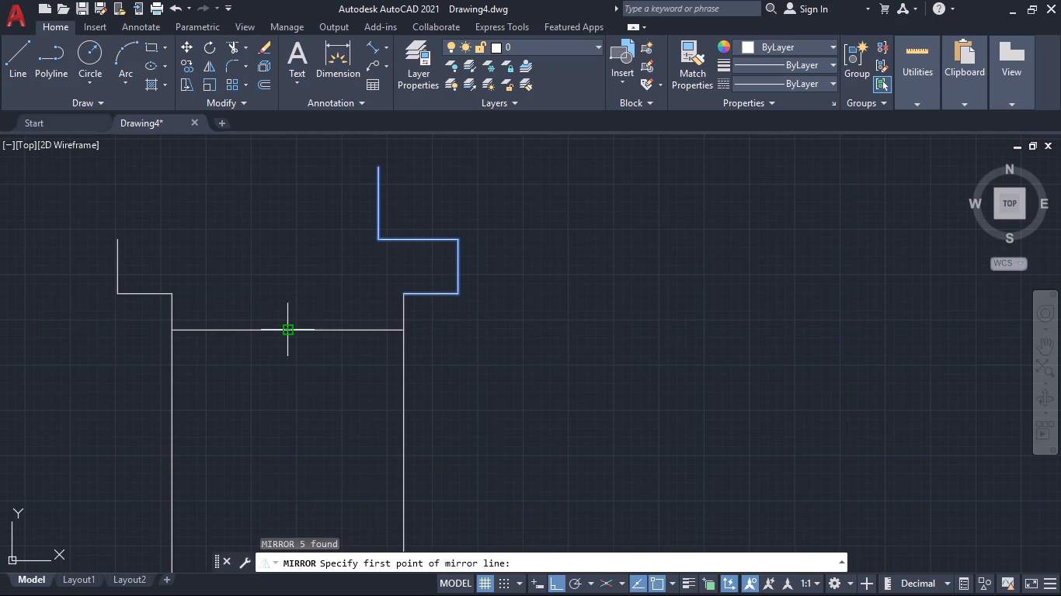
{"action": "left_click", "coordinate": [289, 331]}
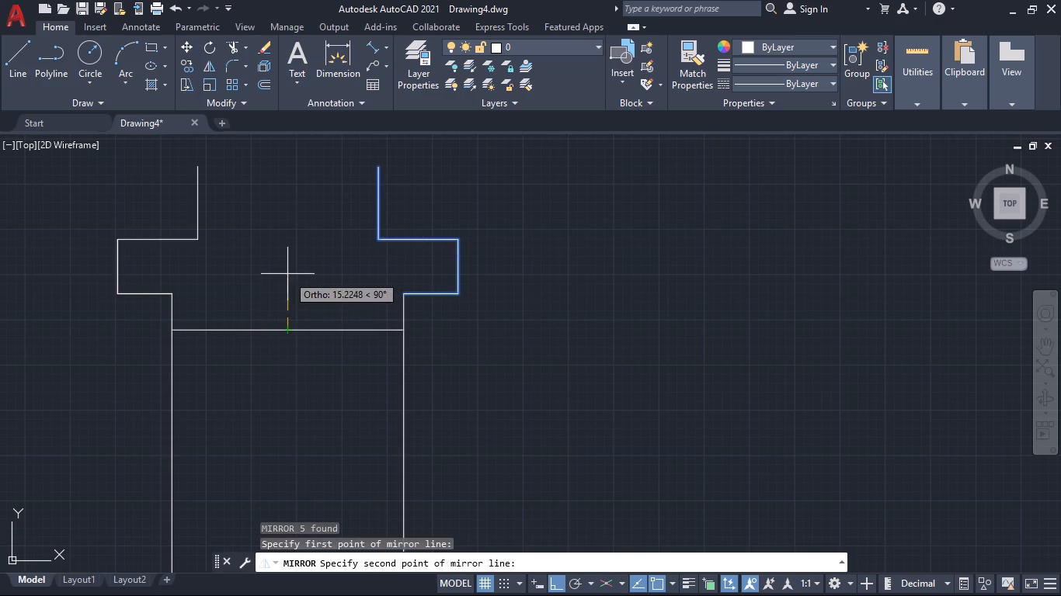
{"action": "left_click", "coordinate": [289, 265]}
{"action": "key", "text": "Return"}
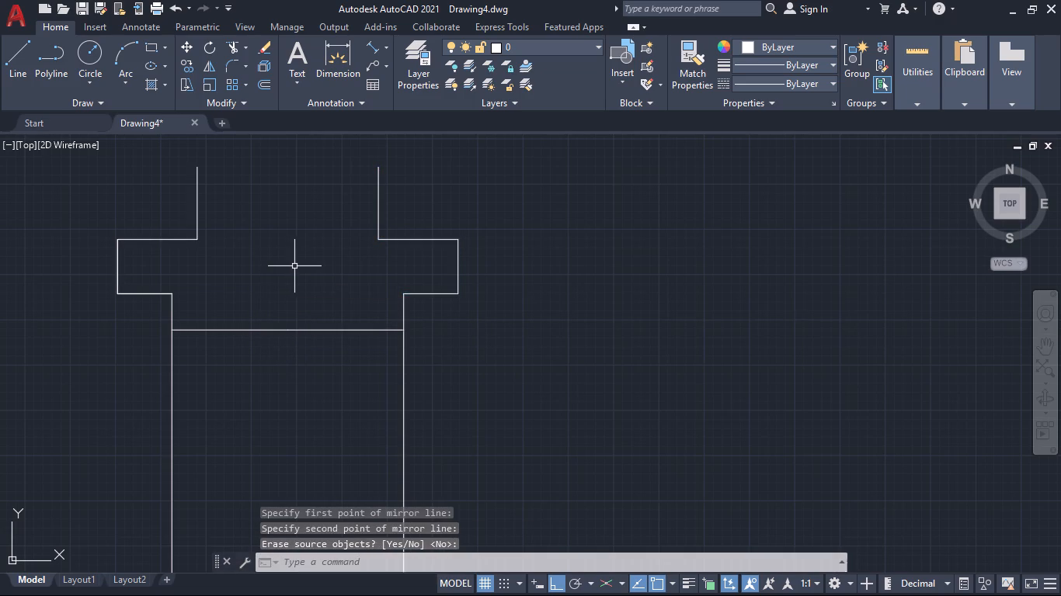
Close the top step with a horizontal line joining the upper ends of its two vertical sides.
{"action": "key", "text": "l"}
{"action": "key", "text": "Return"}
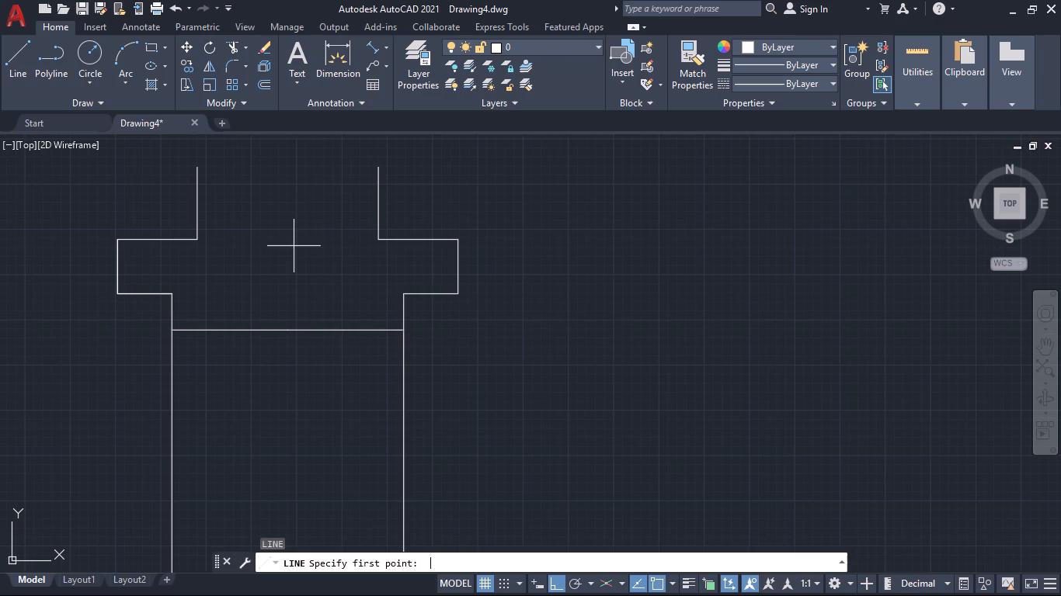
{"action": "left_click", "coordinate": [197, 165]}
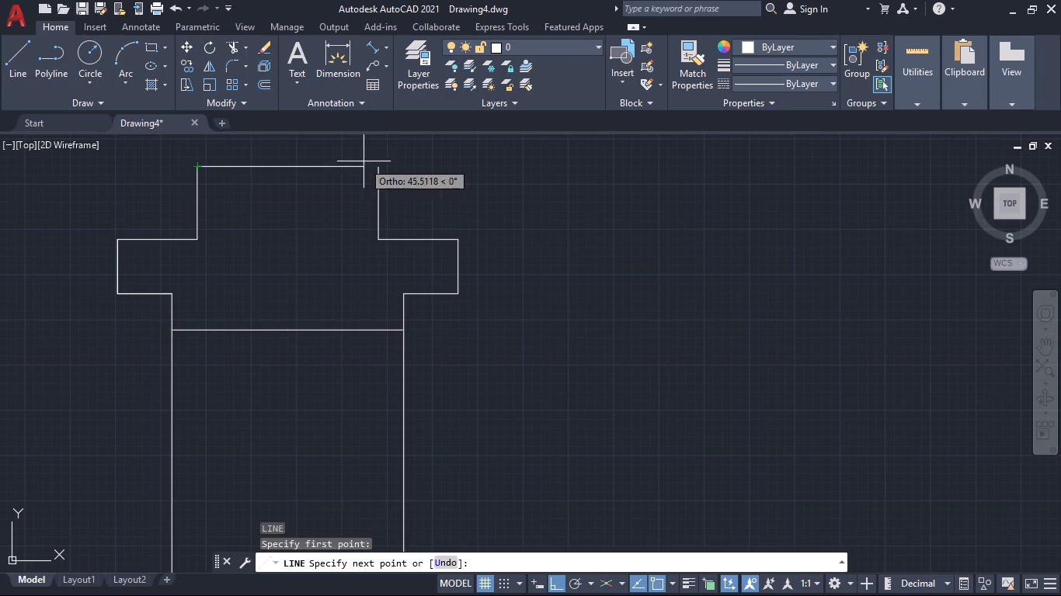
{"action": "left_click", "coordinate": [384, 161]}
{"action": "scroll", "coordinate": [482, 220], "scroll_direction": "down", "scroll_amount": 1}
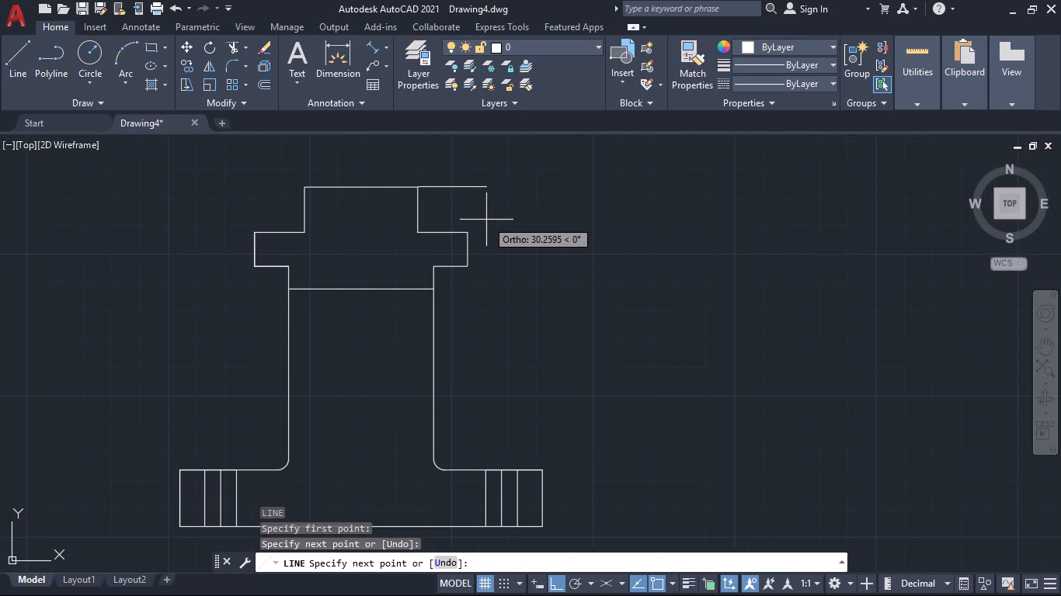
{"action": "key", "text": "Escape"}
Draw sloping rib lines on both sides, joining the ends of the block's upper horizontal line to the outer hole lines on the base's top edge.
{"action": "scroll", "coordinate": [531, 233], "scroll_direction": "down", "scroll_amount": 1}
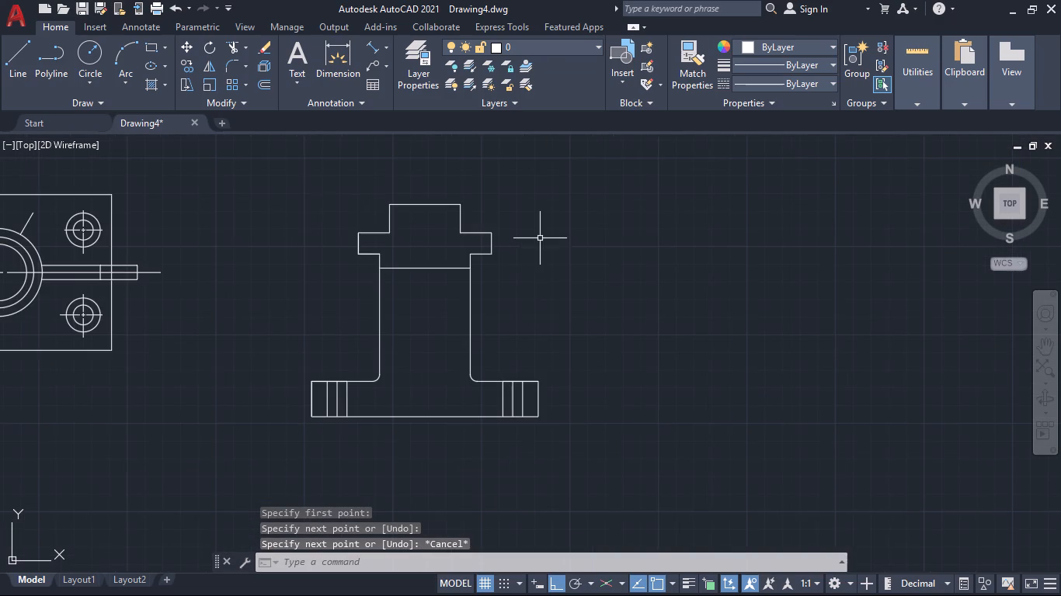
{"action": "middle_click_drag", "start_coordinate": [522, 317], "coordinate": [534, 319]}
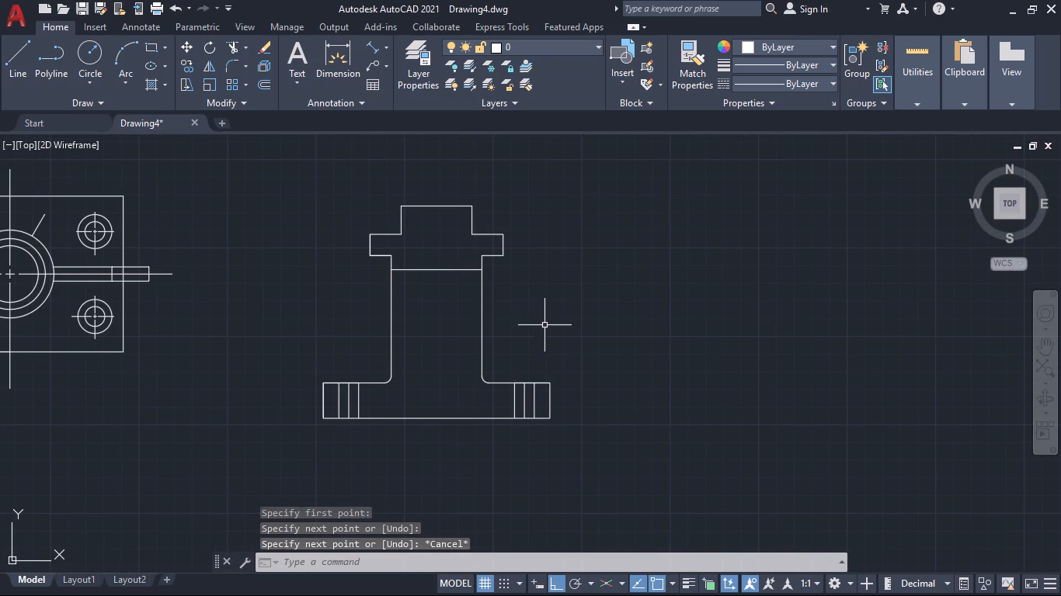
{"action": "key", "text": "l"}
{"action": "key", "text": "Return"}
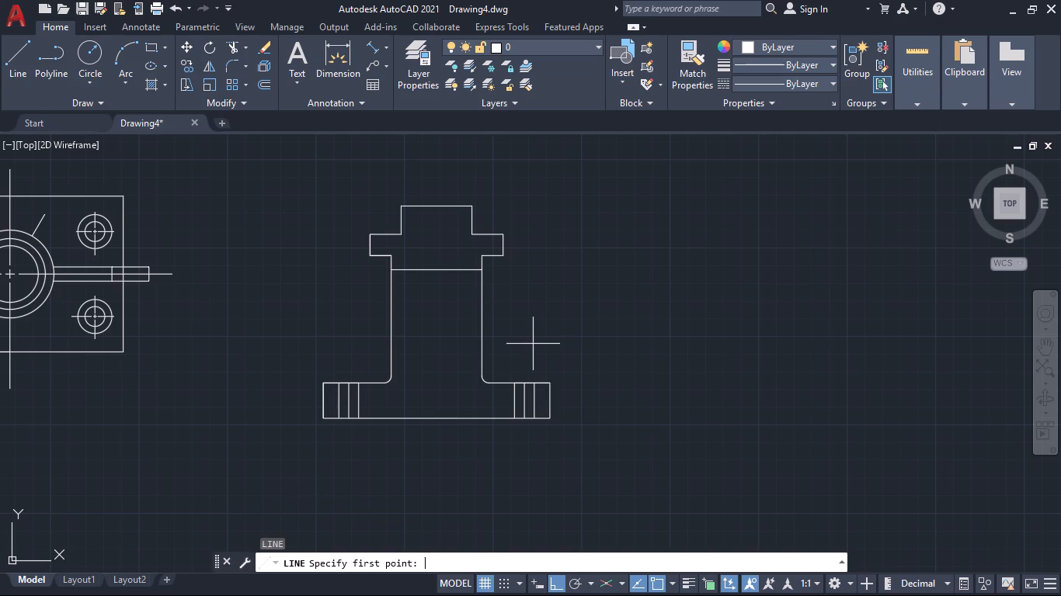
{"action": "scroll", "coordinate": [533, 344], "scroll_direction": "up", "scroll_amount": 1}
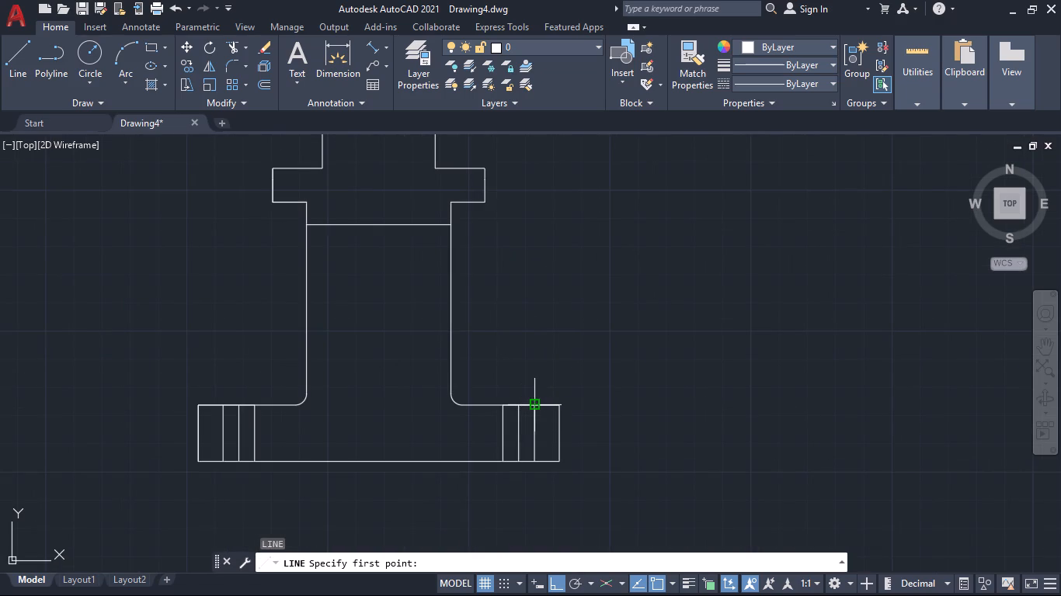
{"action": "left_click", "coordinate": [537, 401]}
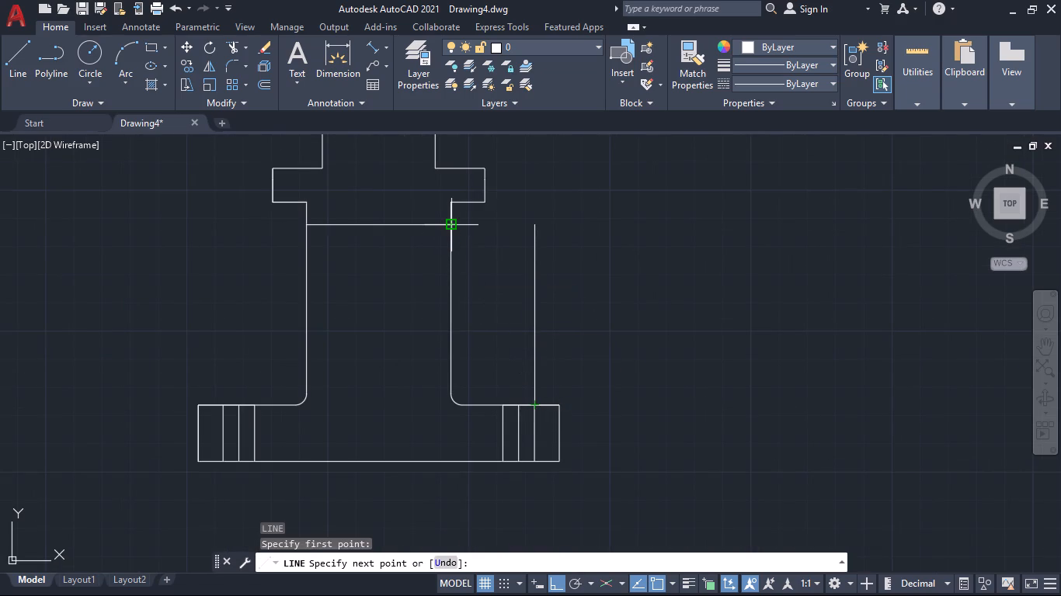
{"action": "left_click", "coordinate": [451, 223]}
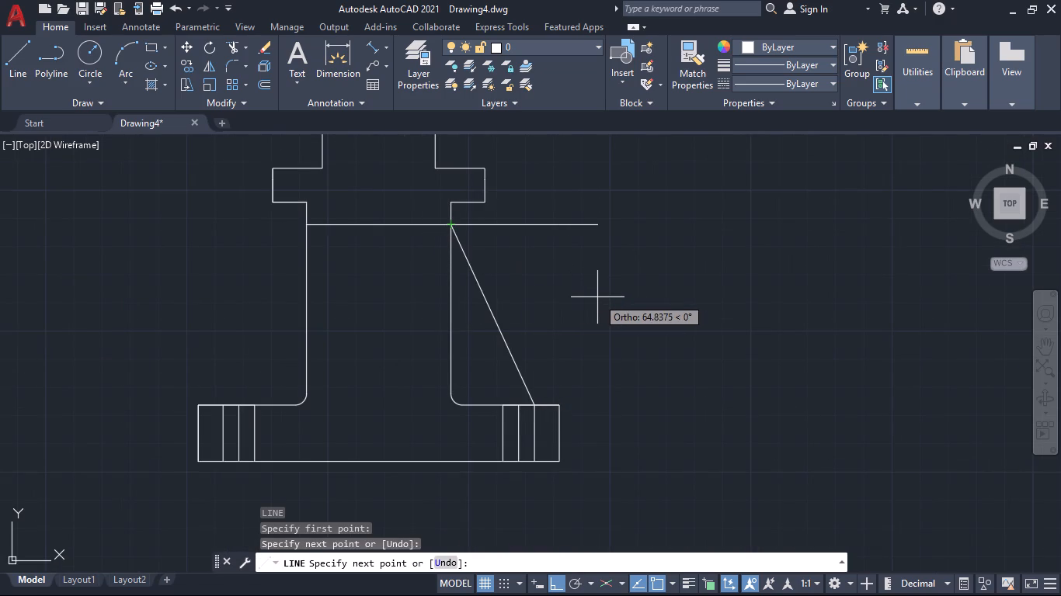
{"action": "key", "text": "space"}
{"action": "key", "text": "space"}
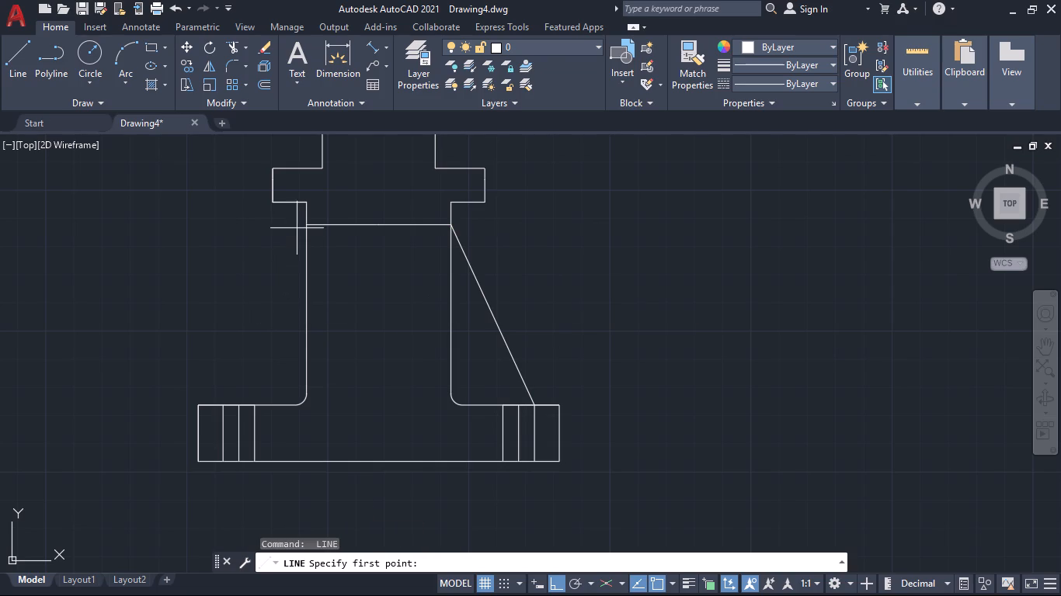
{"action": "left_click", "coordinate": [308, 227]}
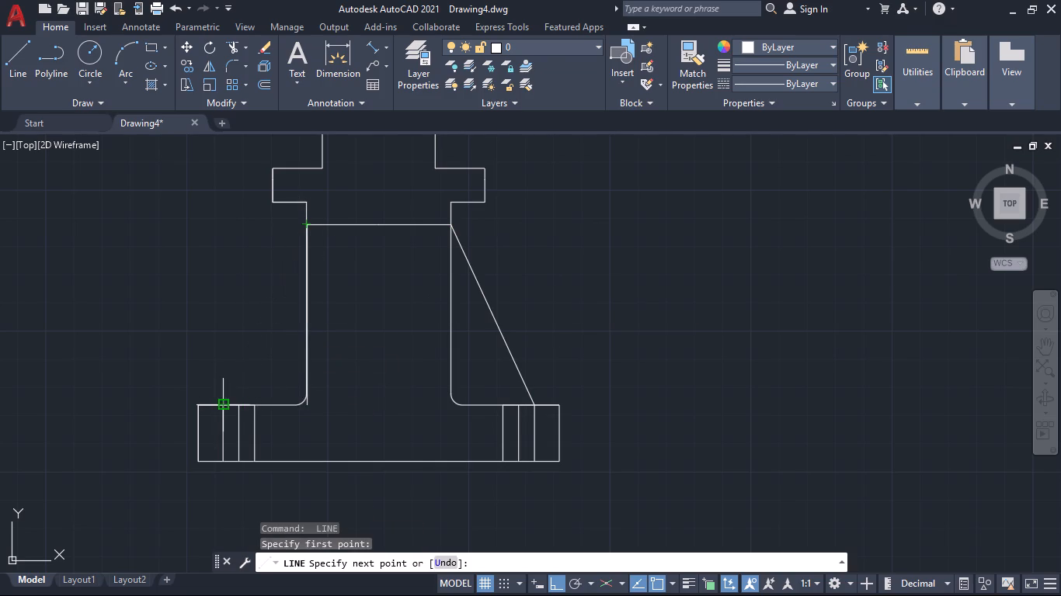
{"action": "left_click", "coordinate": [218, 402]}
{"action": "scroll", "coordinate": [266, 353], "scroll_direction": "down", "scroll_amount": 1}
{"action": "key", "text": "space"}
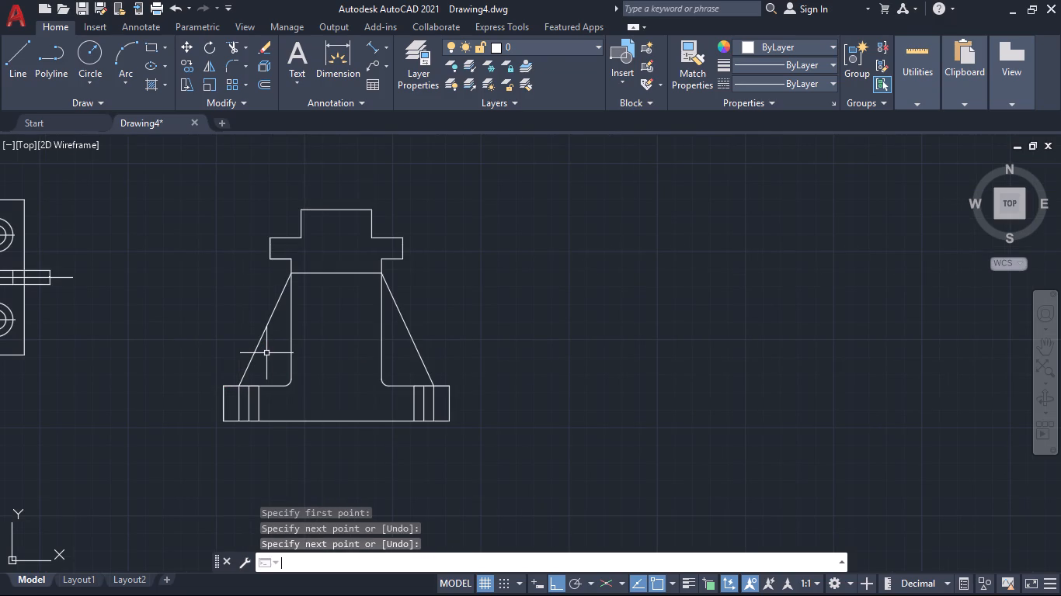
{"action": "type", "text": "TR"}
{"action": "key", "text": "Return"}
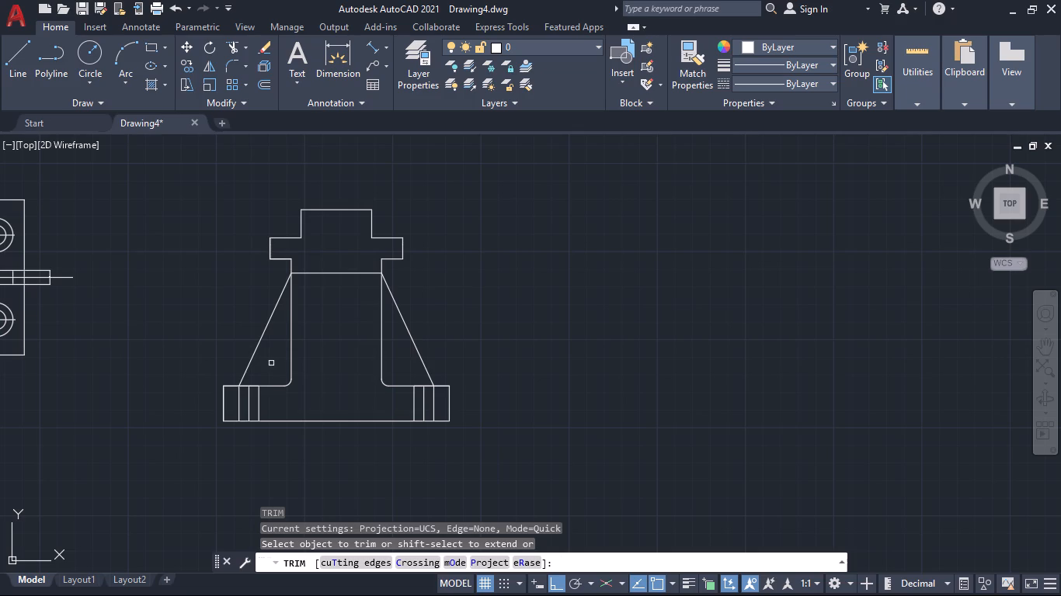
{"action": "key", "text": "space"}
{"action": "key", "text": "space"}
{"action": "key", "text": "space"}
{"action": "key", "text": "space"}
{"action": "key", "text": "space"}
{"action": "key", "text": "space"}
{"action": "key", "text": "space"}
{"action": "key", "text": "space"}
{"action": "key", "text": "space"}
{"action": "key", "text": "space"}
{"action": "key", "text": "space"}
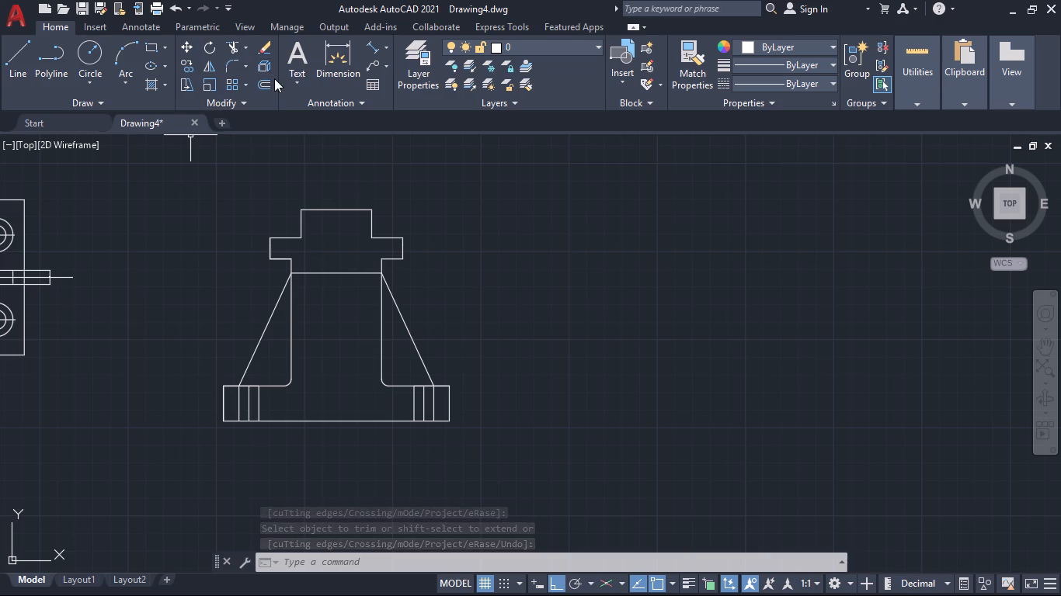
Extend the base's top edge and the flange's upper and lower edges across the block to their opposite ends.
{"action": "left_click", "coordinate": [235, 47]}
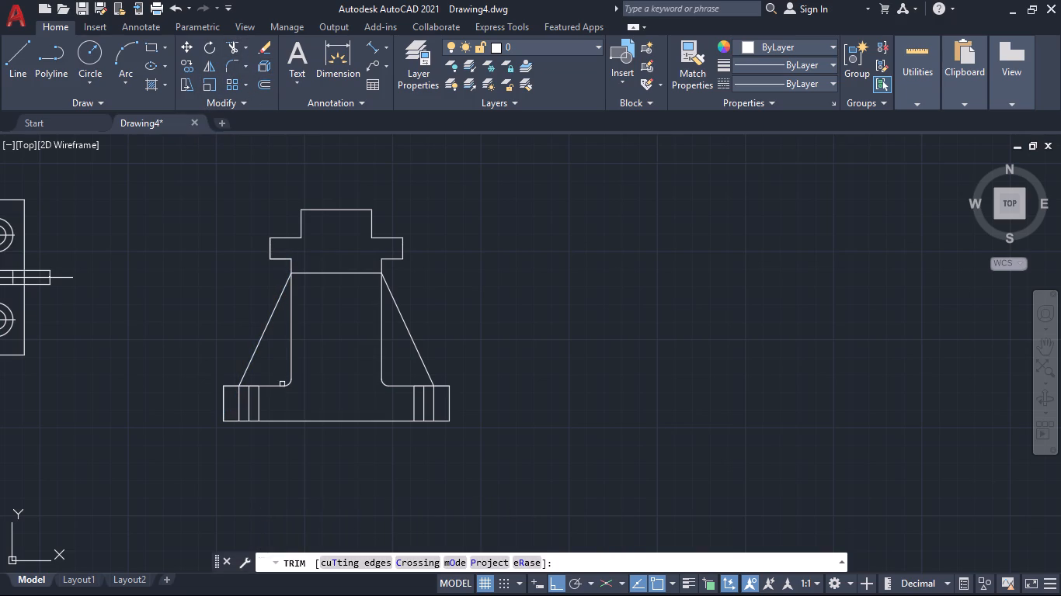
{"action": "left_click", "coordinate": [275, 384], "text": "shift"}
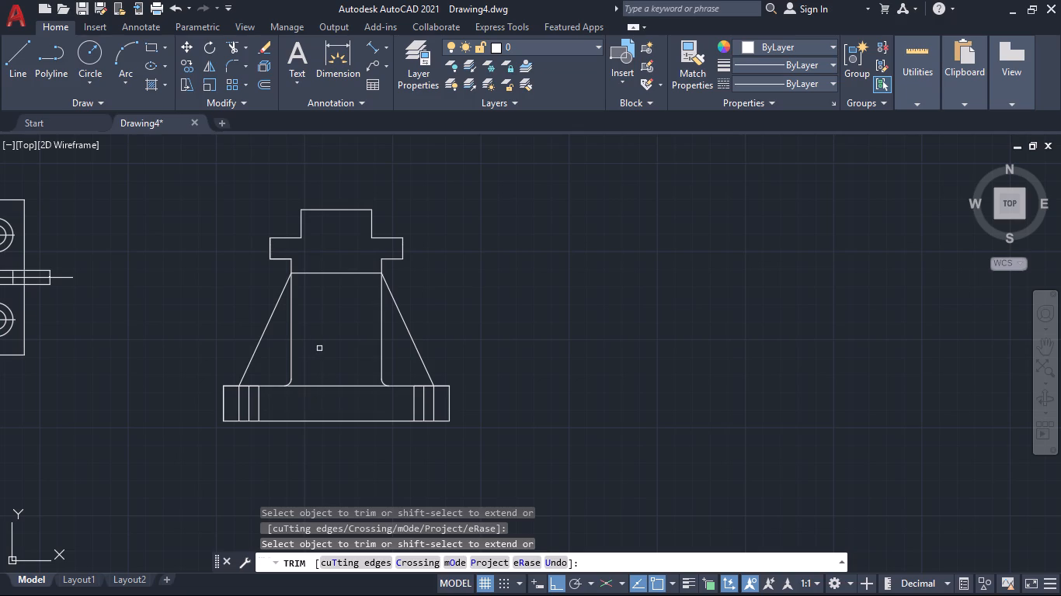
{"action": "scroll", "coordinate": [326, 335], "scroll_direction": "down", "scroll_amount": 2}
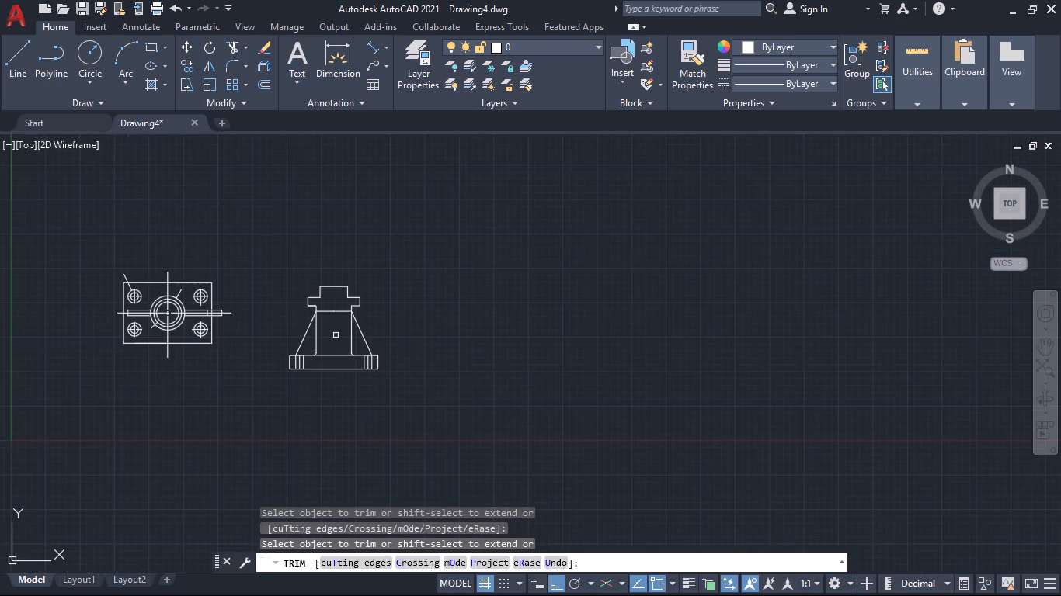
{"action": "scroll", "coordinate": [335, 336], "scroll_direction": "up", "scroll_amount": 1}
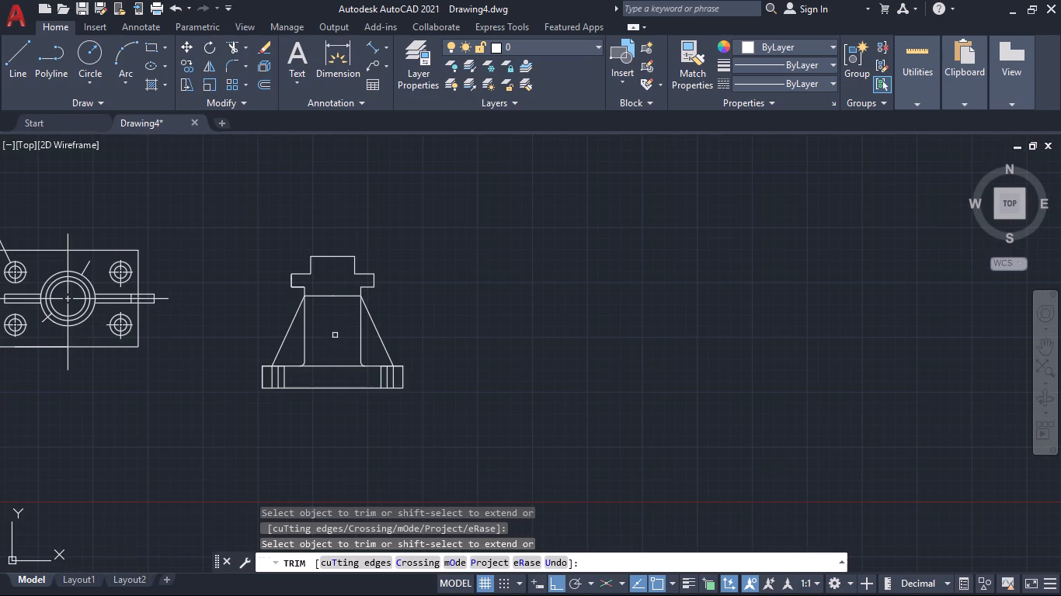
{"action": "scroll", "coordinate": [335, 335], "scroll_direction": "up", "scroll_amount": 1}
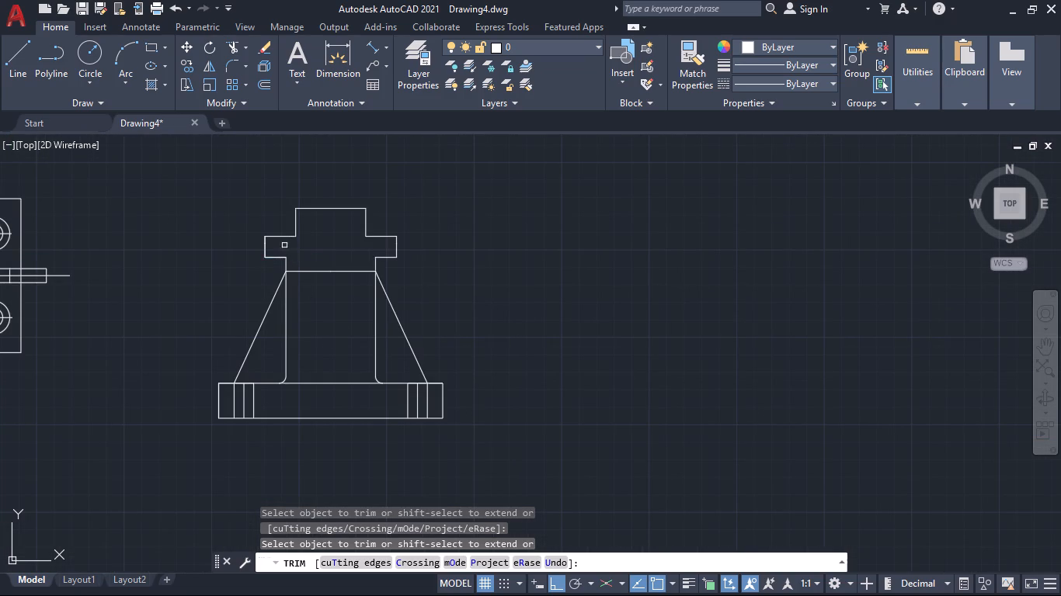
{"action": "left_click", "coordinate": [282, 226], "text": "shift"}
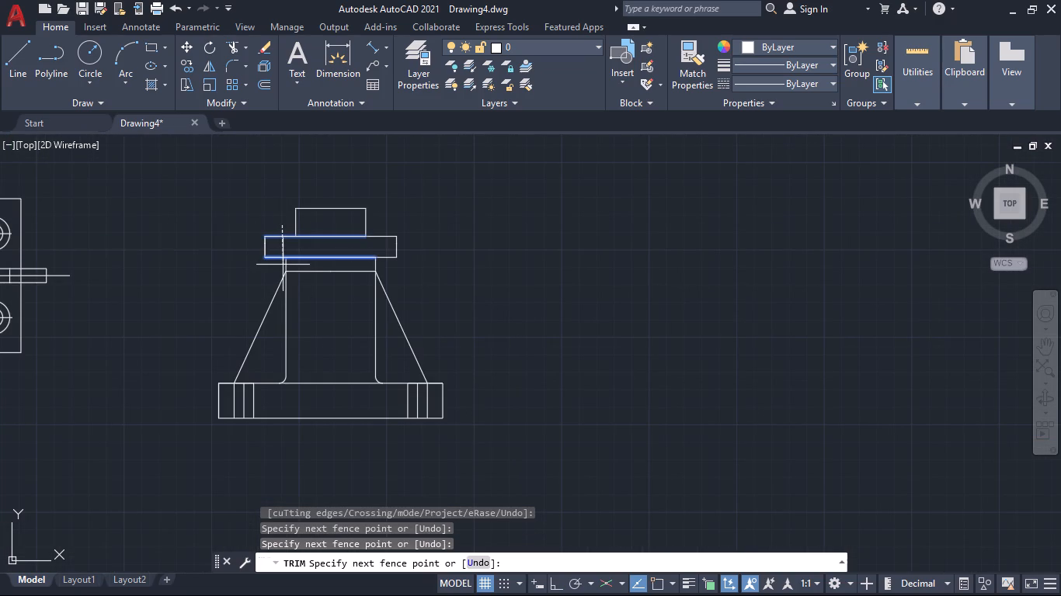
{"action": "left_click", "coordinate": [284, 265], "text": "shift"}
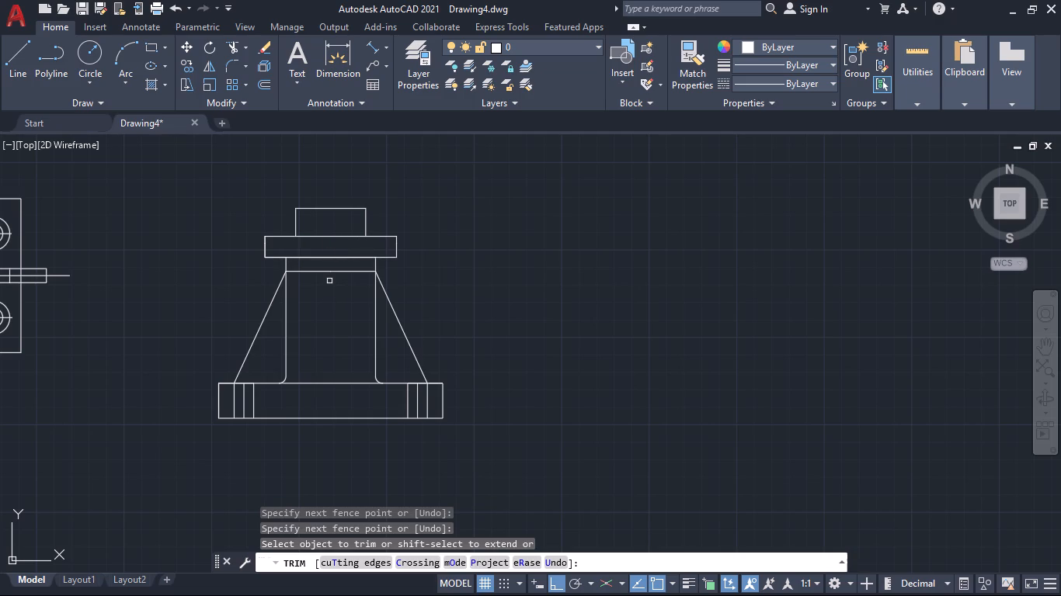
Trim away the horizontal line across the block between the upper ends of the two sloping ribs.
{"action": "left_click", "coordinate": [325, 270]}
{"action": "left_click", "coordinate": [364, 269]}
{"action": "left_click", "coordinate": [360, 279]}
{"action": "scroll", "coordinate": [325, 323], "scroll_direction": "down", "scroll_amount": 1}
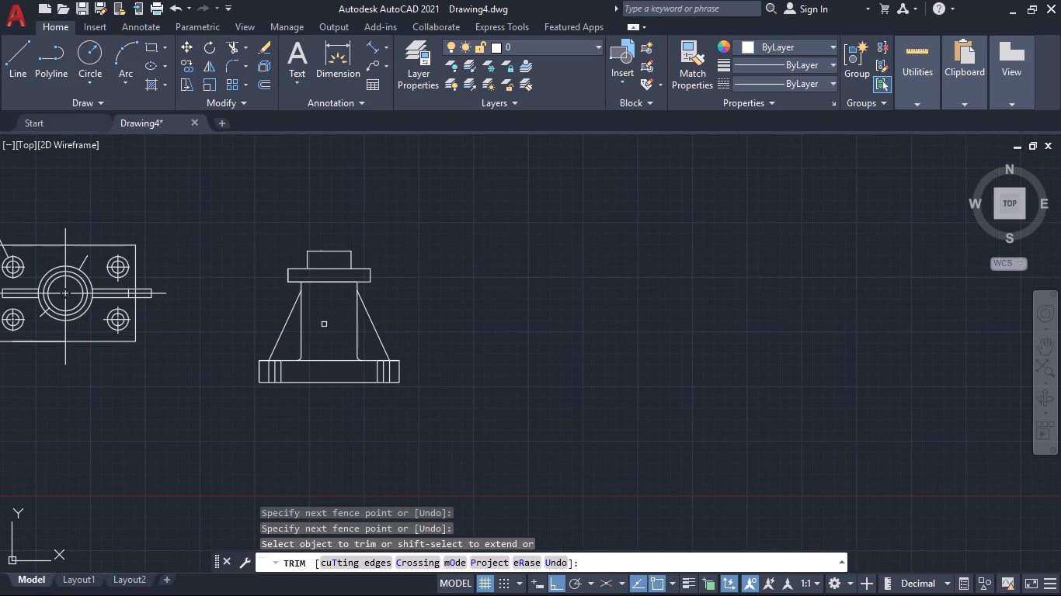
{"action": "middle_click_drag", "start_coordinate": [324, 323], "coordinate": [362, 311]}
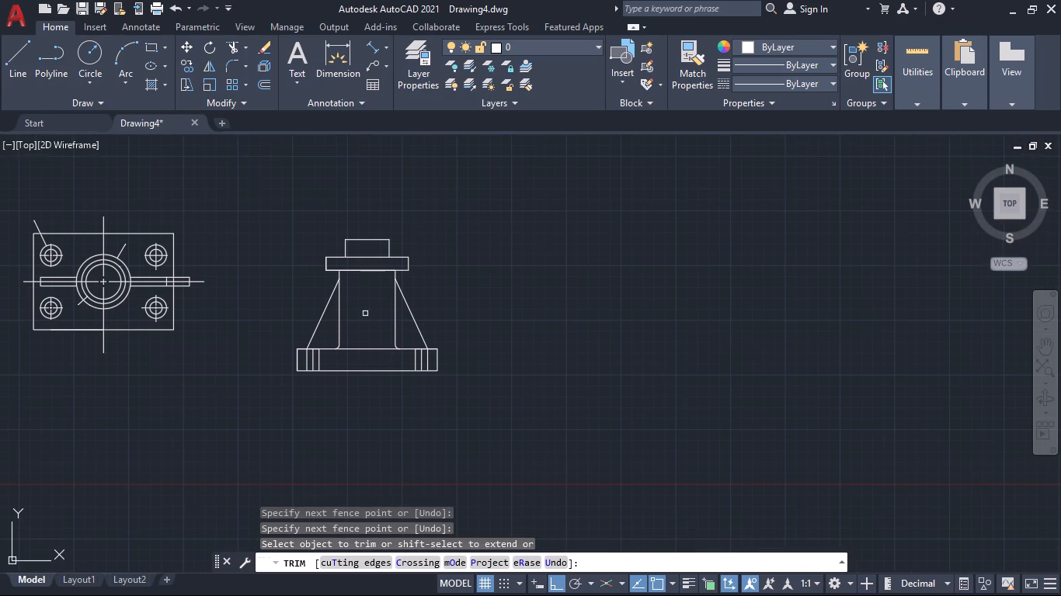
{"action": "key", "text": "Escape"}
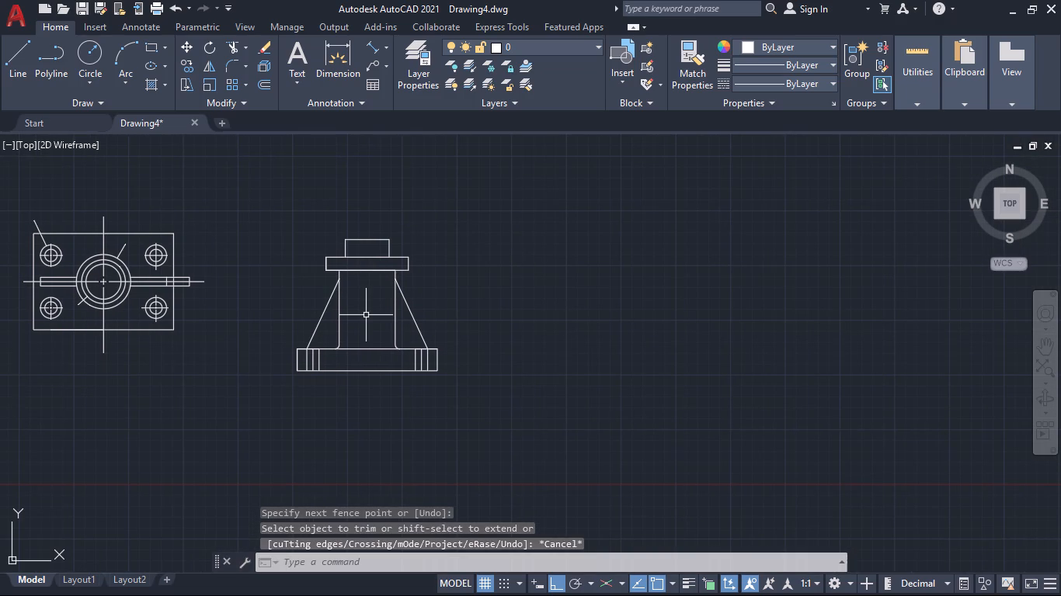
Match the properties of the plan view's horizontal centre line onto the three left hole lines in the front view's base.
{"action": "type", "text": "MA"}
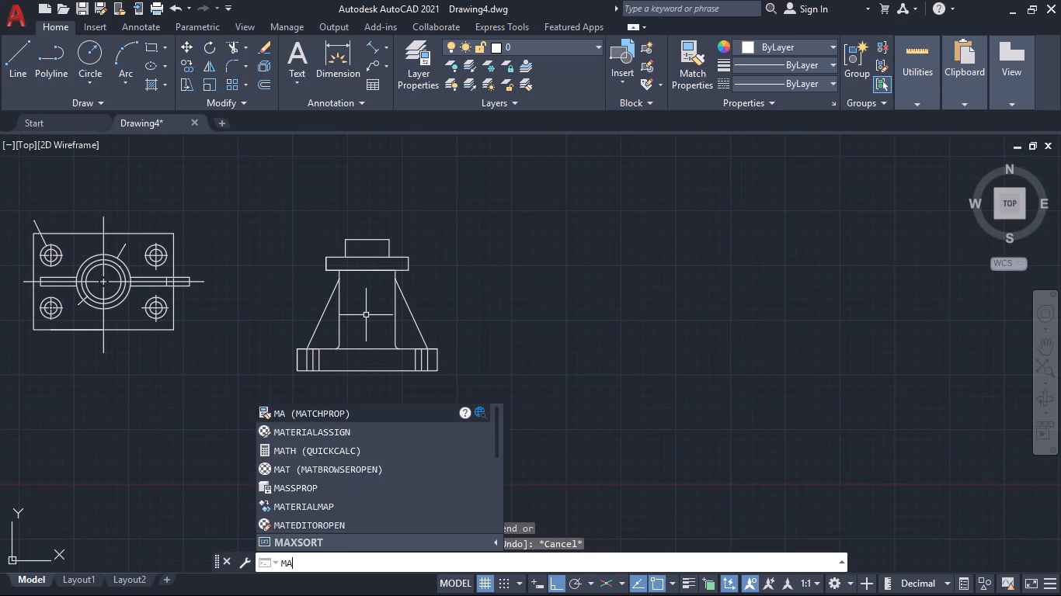
{"action": "key", "text": "Return"}
{"action": "scroll", "coordinate": [134, 288], "scroll_direction": "up", "scroll_amount": 3}
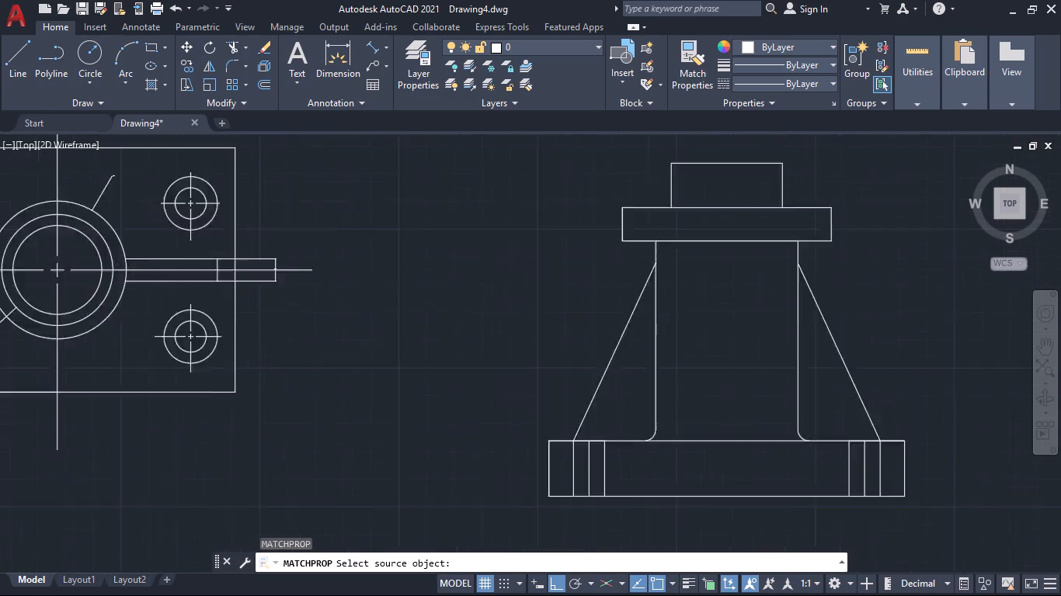
{"action": "scroll", "coordinate": [134, 288], "scroll_direction": "up", "scroll_amount": 1}
{"action": "left_click", "coordinate": [205, 241]}
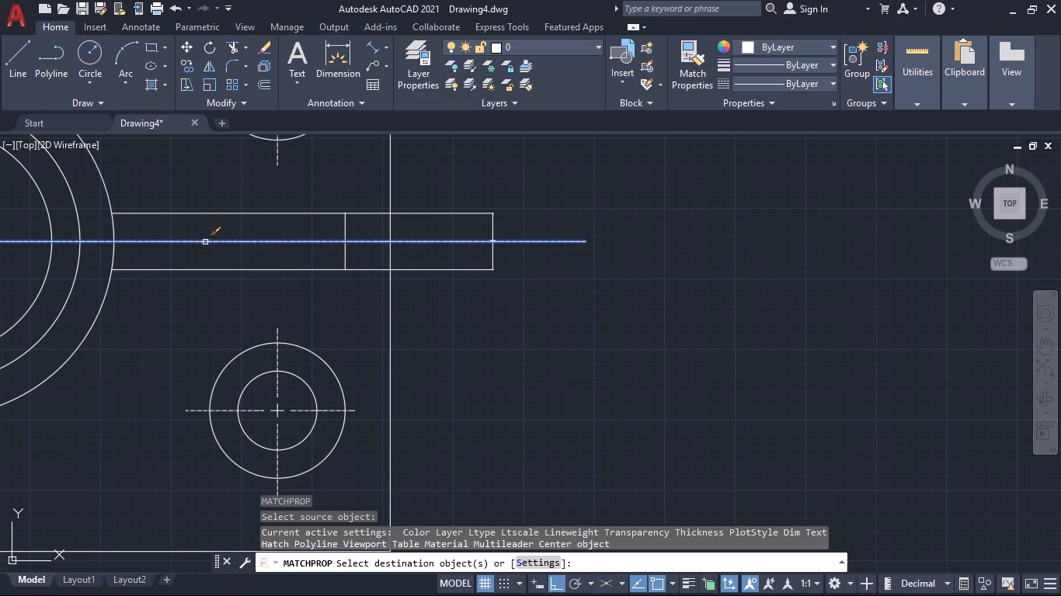
{"action": "scroll", "coordinate": [508, 364], "scroll_direction": "down", "scroll_amount": 4}
{"action": "middle_click_drag", "start_coordinate": [586, 384], "coordinate": [309, 339]}
{"action": "scroll", "coordinate": [351, 377], "scroll_direction": "up", "scroll_amount": 4}
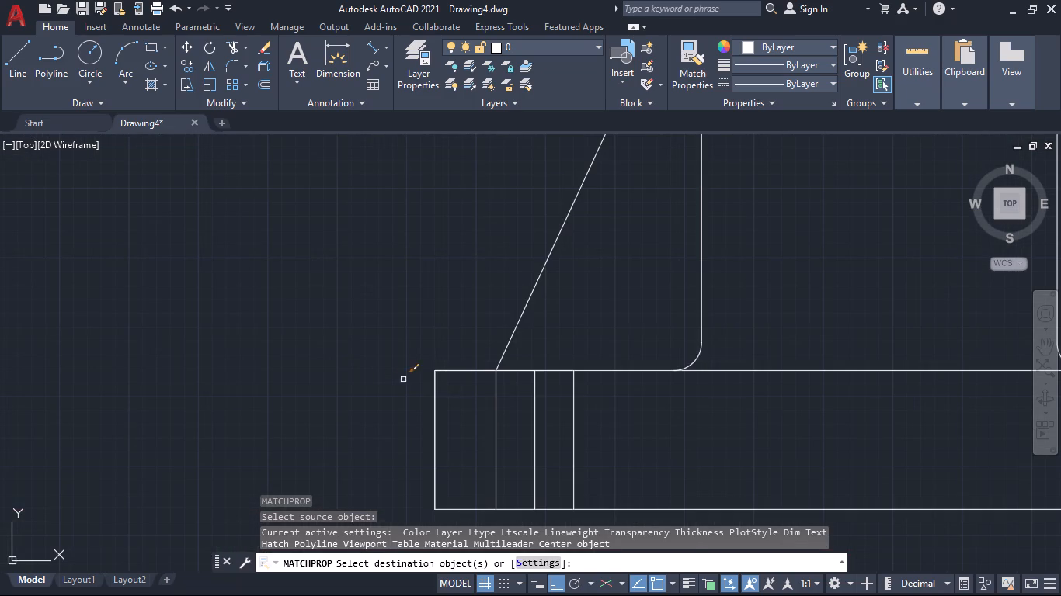
{"action": "left_click", "coordinate": [497, 405]}
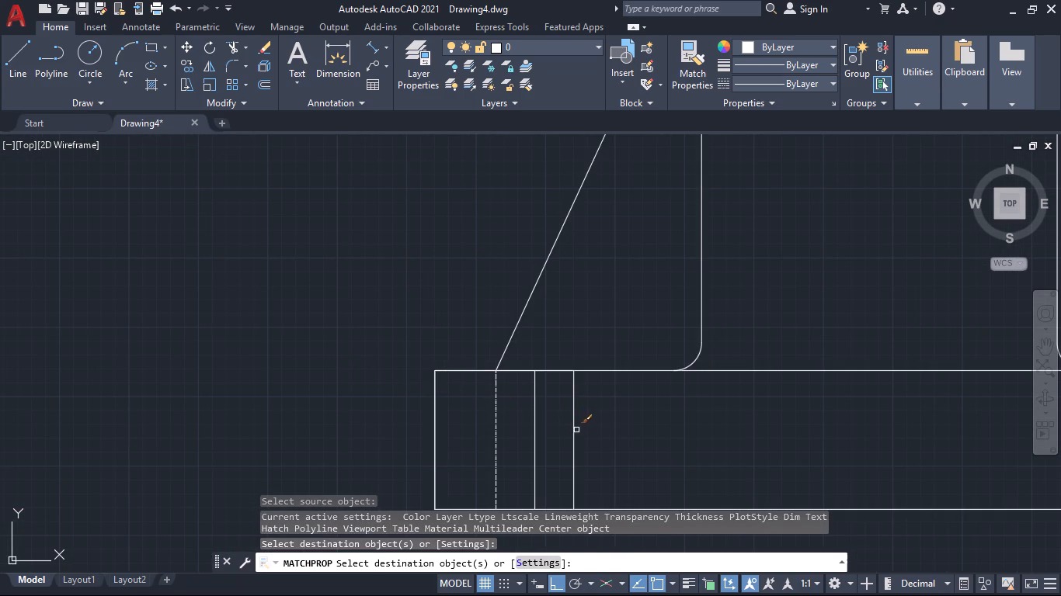
{"action": "left_click", "coordinate": [577, 431]}
{"action": "left_click", "coordinate": [569, 430]}
{"action": "scroll", "coordinate": [726, 428], "scroll_direction": "down", "scroll_amount": 1}
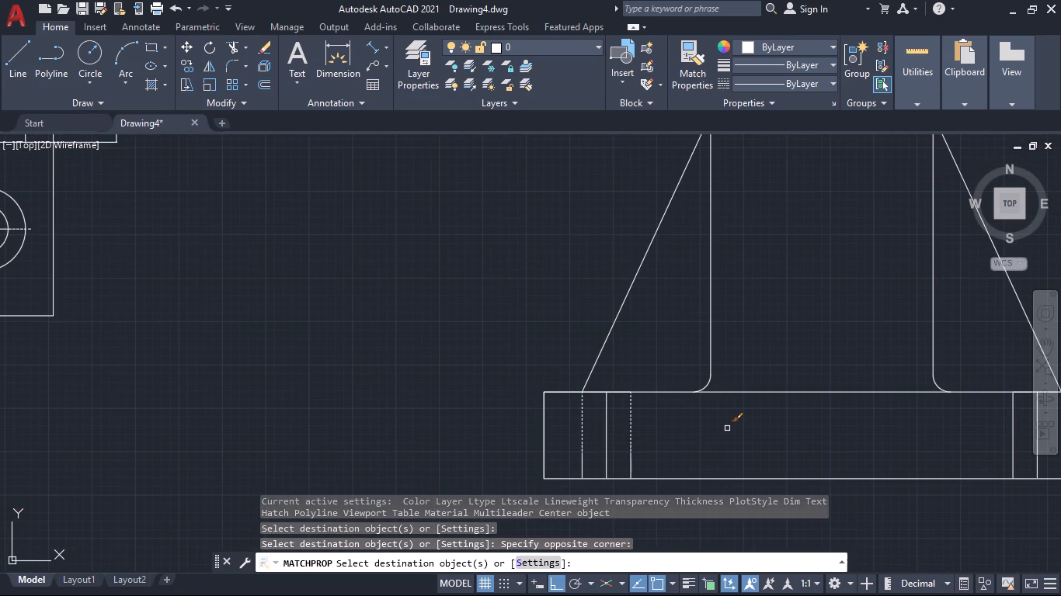
{"action": "middle_click_drag", "start_coordinate": [730, 426], "coordinate": [520, 359]}
{"action": "left_click", "coordinate": [397, 363]}
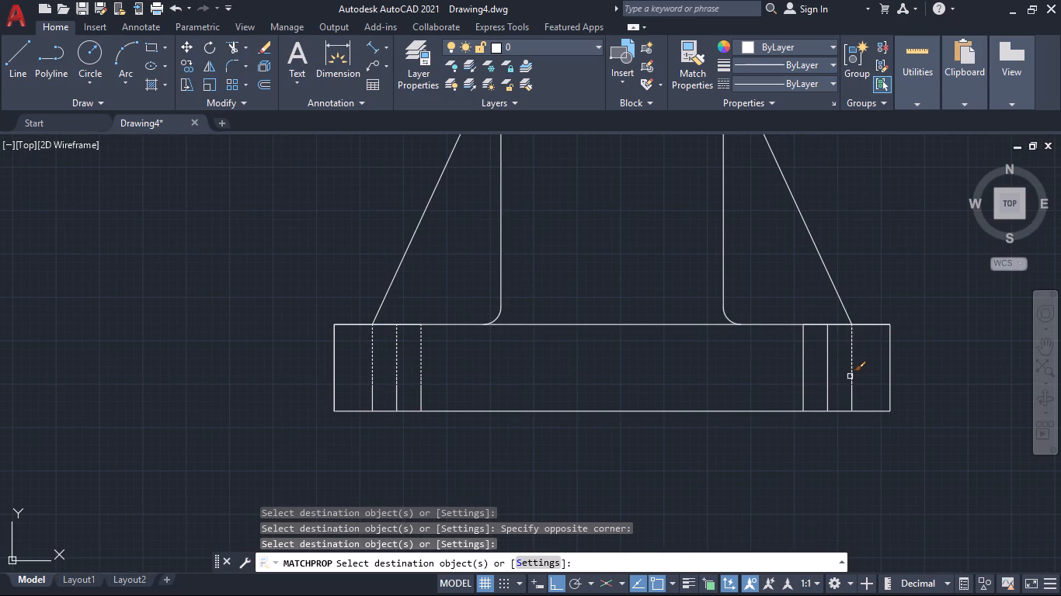
Apply the same centre line properties to the three right hole lines in the front view's base.
{"action": "left_click", "coordinate": [850, 376]}
{"action": "left_click", "coordinate": [828, 379]}
{"action": "left_click", "coordinate": [802, 382]}
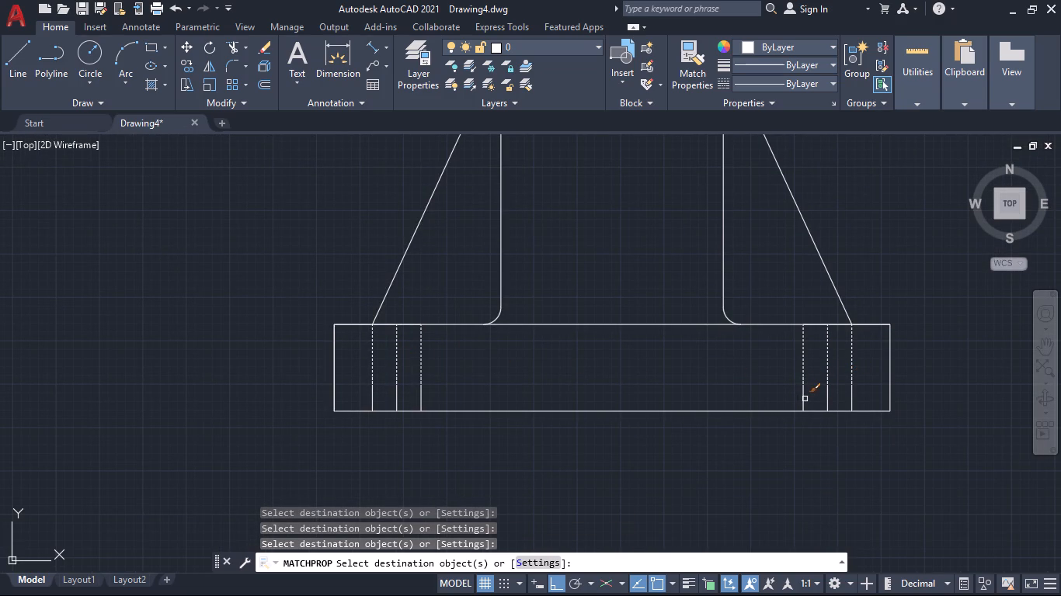
{"action": "left_click", "coordinate": [805, 399]}
{"action": "left_click", "coordinate": [828, 400]}
{"action": "left_click", "coordinate": [855, 402]}
{"action": "scroll", "coordinate": [845, 397], "scroll_direction": "up", "scroll_amount": 2}
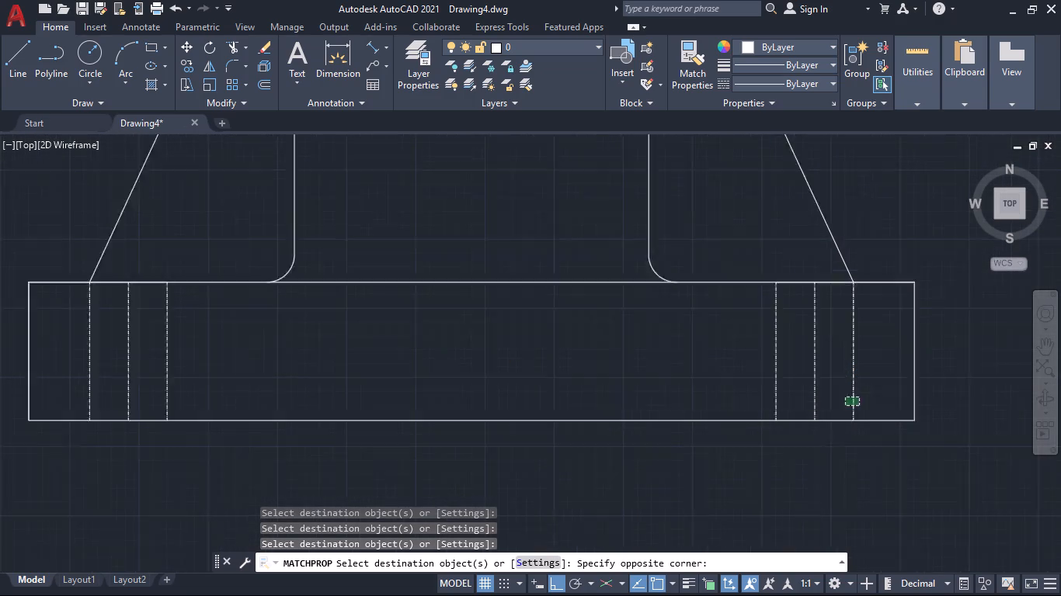
{"action": "scroll", "coordinate": [845, 397], "scroll_direction": "up", "scroll_amount": 1}
{"action": "scroll", "coordinate": [844, 397], "scroll_direction": "down", "scroll_amount": 3}
{"action": "left_click", "coordinate": [642, 371]}
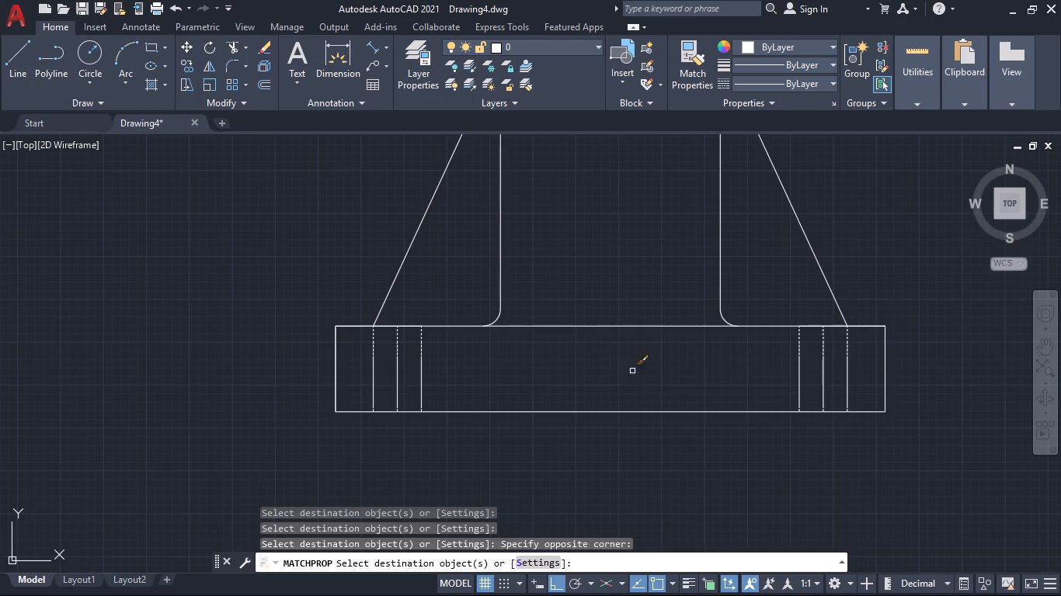
{"action": "scroll", "coordinate": [632, 370], "scroll_direction": "down", "scroll_amount": 3}
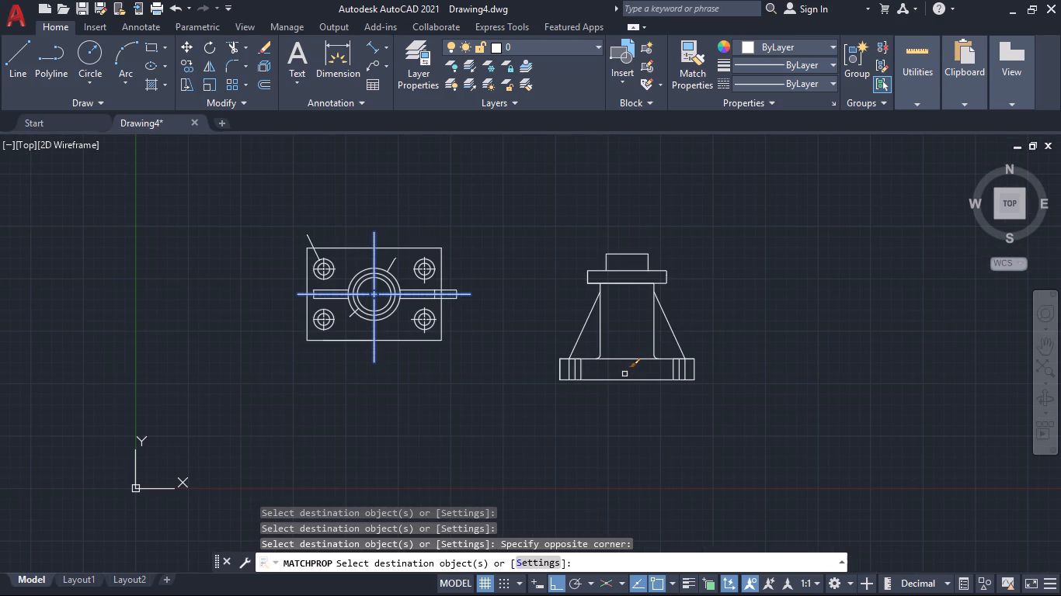
{"action": "key", "text": "Escape"}
Add a vertical centre line between the block's left and right vertical sides using Centerline.
{"action": "key", "text": "l"}
{"action": "key", "text": "BackSpace"}
{"action": "key", "text": "BackSpace"}
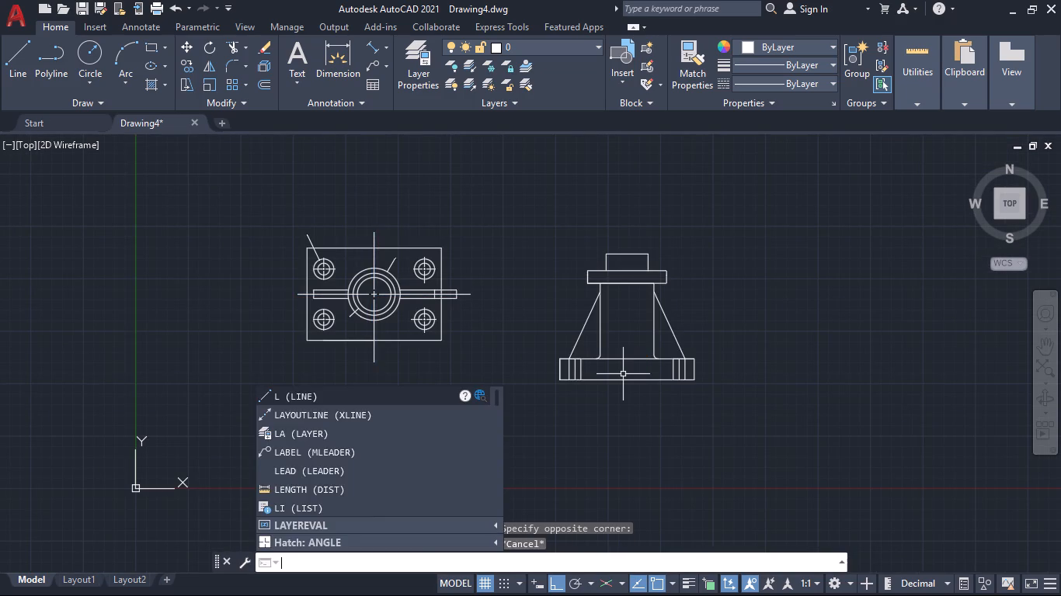
{"action": "type", "text": "CEN"}
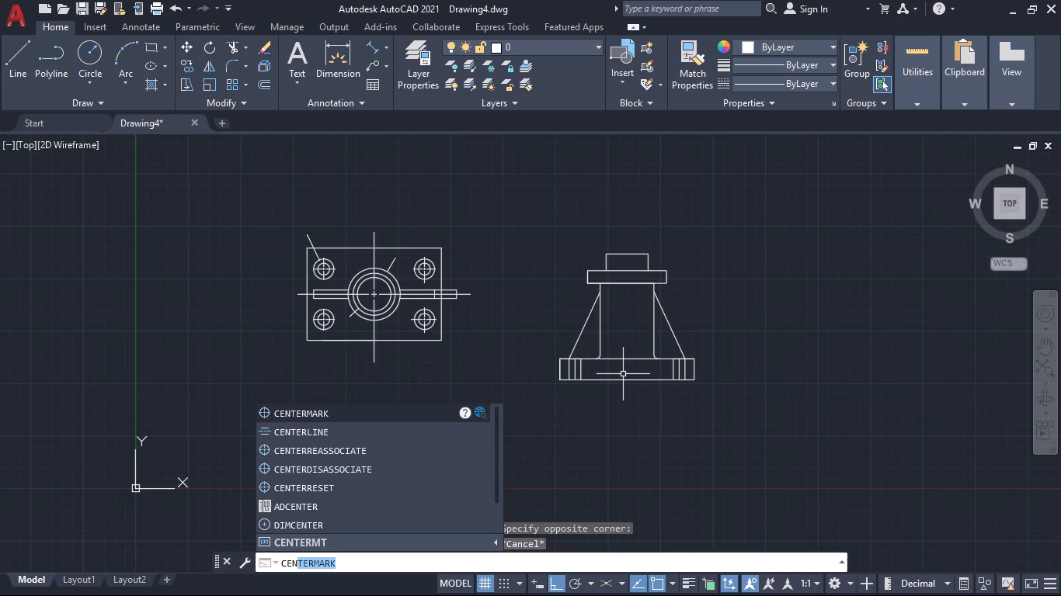
{"action": "left_click", "coordinate": [404, 435]}
{"action": "scroll", "coordinate": [607, 332], "scroll_direction": "up", "scroll_amount": 1}
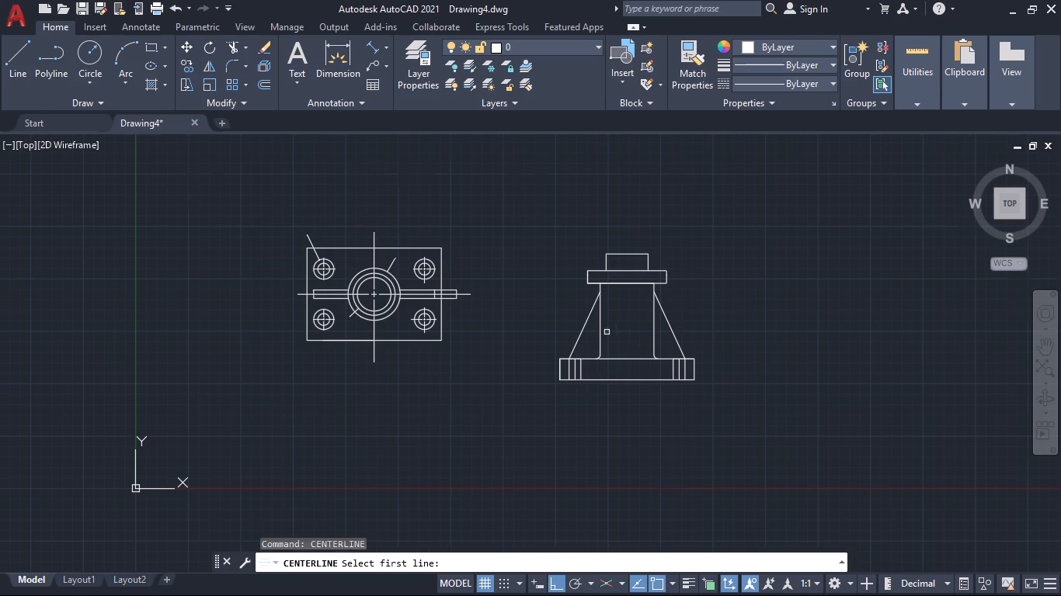
{"action": "scroll", "coordinate": [607, 332], "scroll_direction": "up", "scroll_amount": 1}
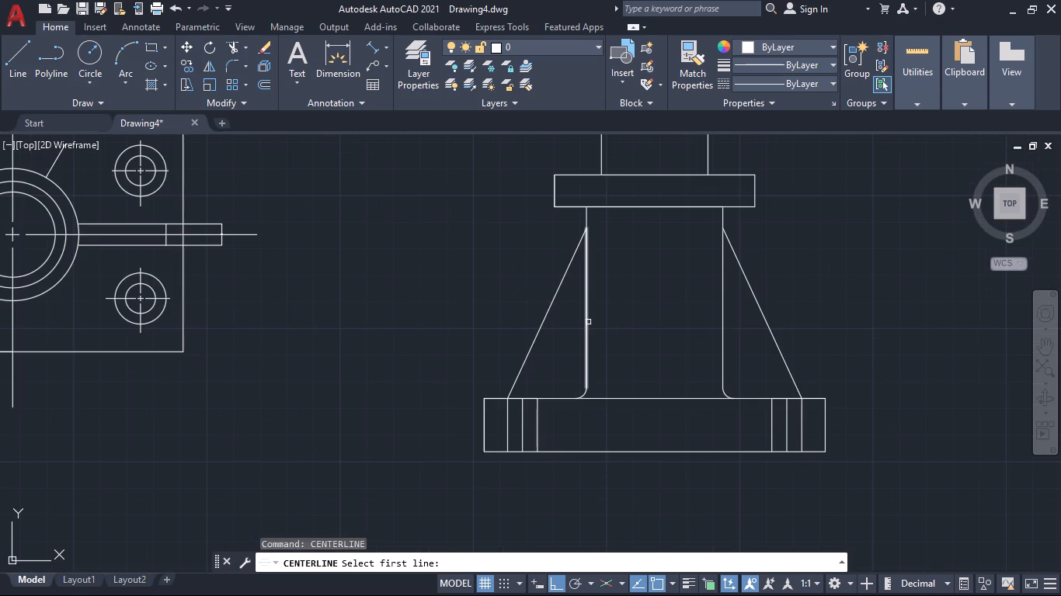
{"action": "left_click", "coordinate": [588, 322]}
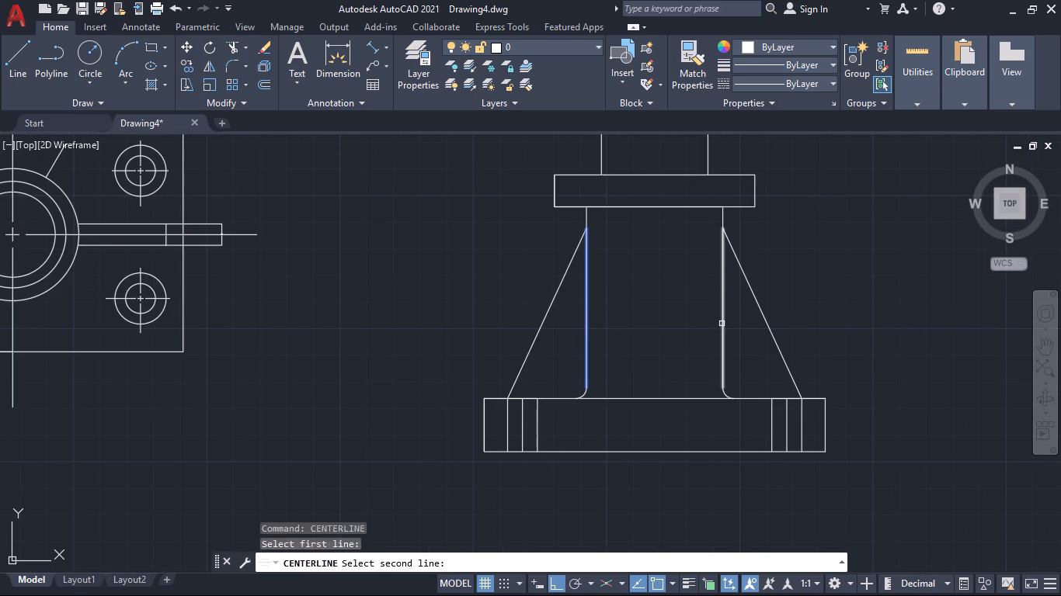
{"action": "left_click", "coordinate": [723, 324]}
{"action": "scroll", "coordinate": [656, 348], "scroll_direction": "up", "scroll_amount": 3}
{"action": "scroll", "coordinate": [656, 348], "scroll_direction": "down", "scroll_amount": 1}
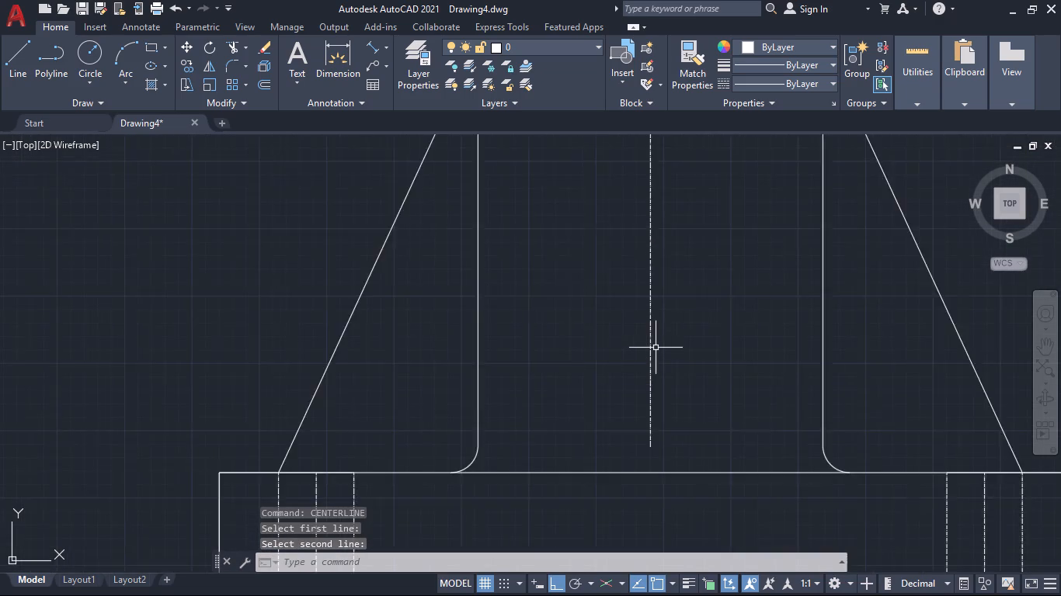
{"action": "scroll", "coordinate": [656, 348], "scroll_direction": "down", "scroll_amount": 3}
Stretch the lower end of the block's centre line 50 downward through the base.
{"action": "left_click", "coordinate": [654, 356]}
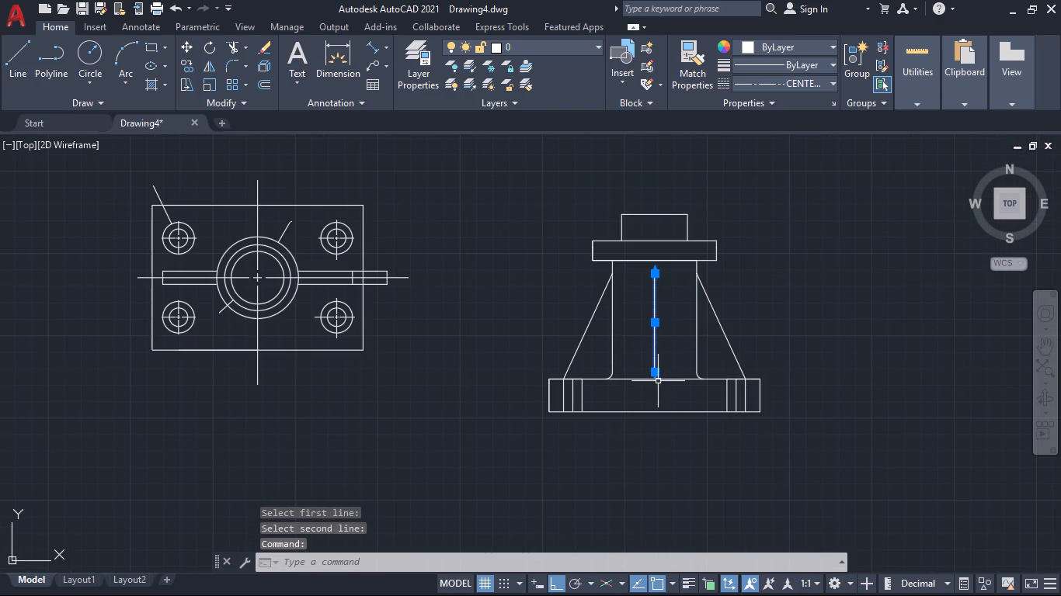
{"action": "scroll", "coordinate": [655, 376], "scroll_direction": "up", "scroll_amount": 10}
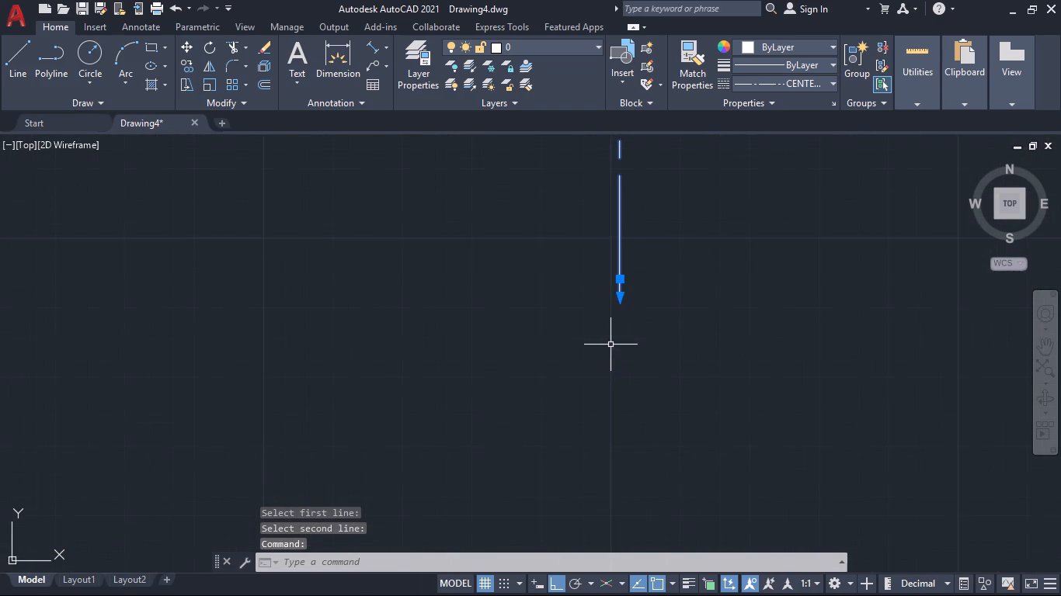
{"action": "left_click", "coordinate": [620, 293]}
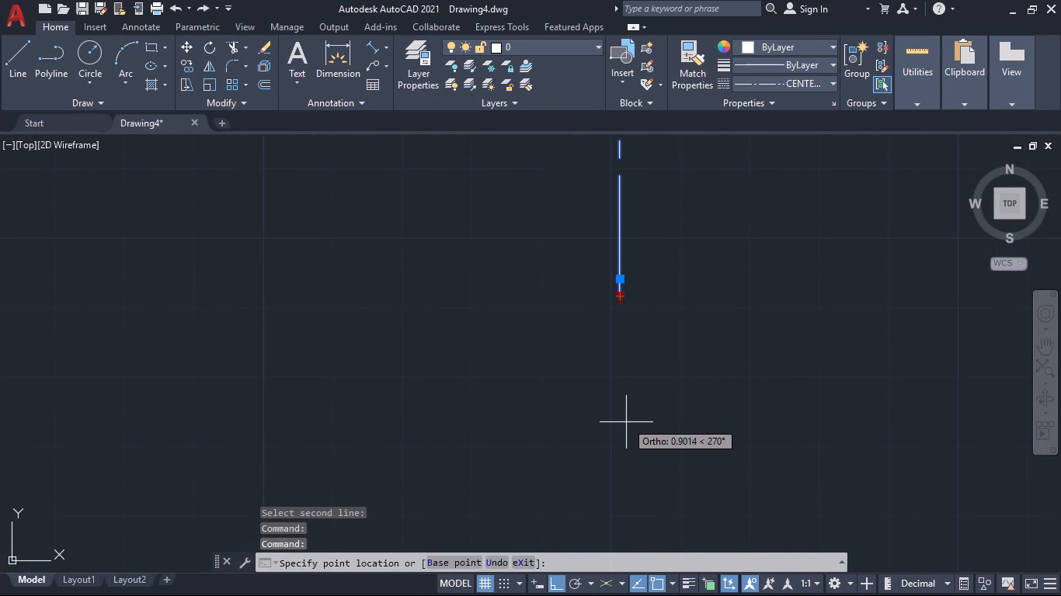
{"action": "scroll", "coordinate": [646, 429], "scroll_direction": "down", "scroll_amount": 3}
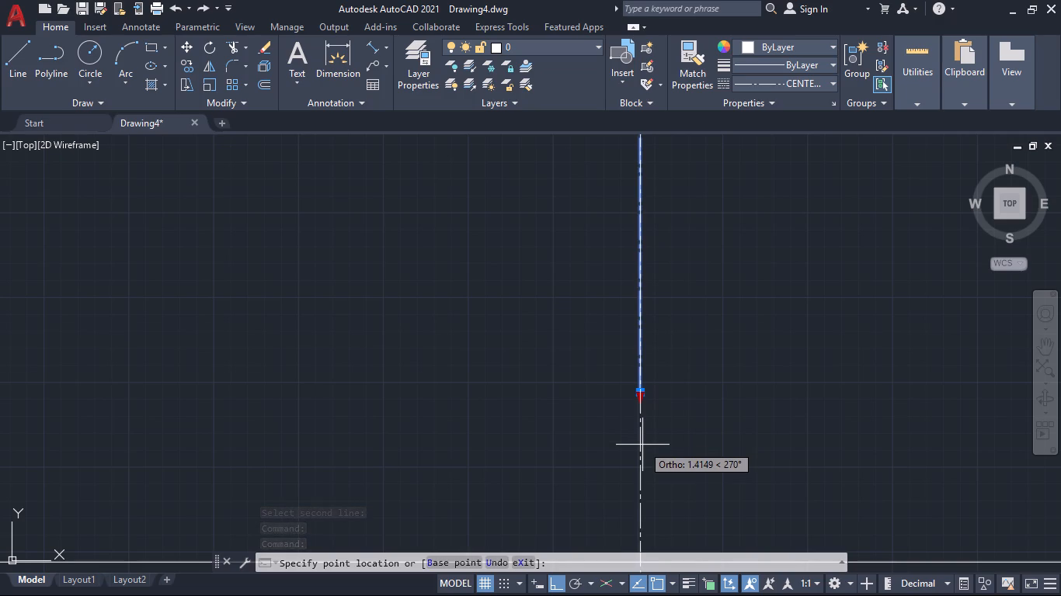
{"action": "type", "text": "50"}
{"action": "key", "text": "Return"}
{"action": "scroll", "coordinate": [737, 408], "scroll_direction": "down", "scroll_amount": 4}
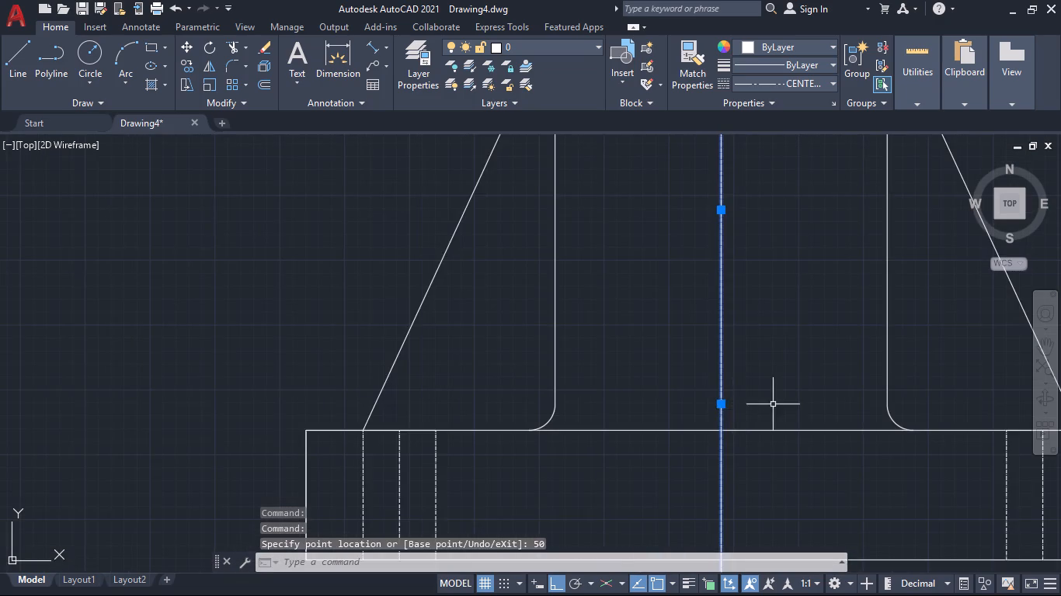
Stretch the upper end of the front view's vertical centre line 50 upward past the top of the flanged block.
{"action": "scroll", "coordinate": [776, 408], "scroll_direction": "down", "scroll_amount": 4}
{"action": "scroll", "coordinate": [771, 383], "scroll_direction": "up", "scroll_amount": 5}
{"action": "middle_click_drag", "start_coordinate": [794, 262], "coordinate": [806, 505]}
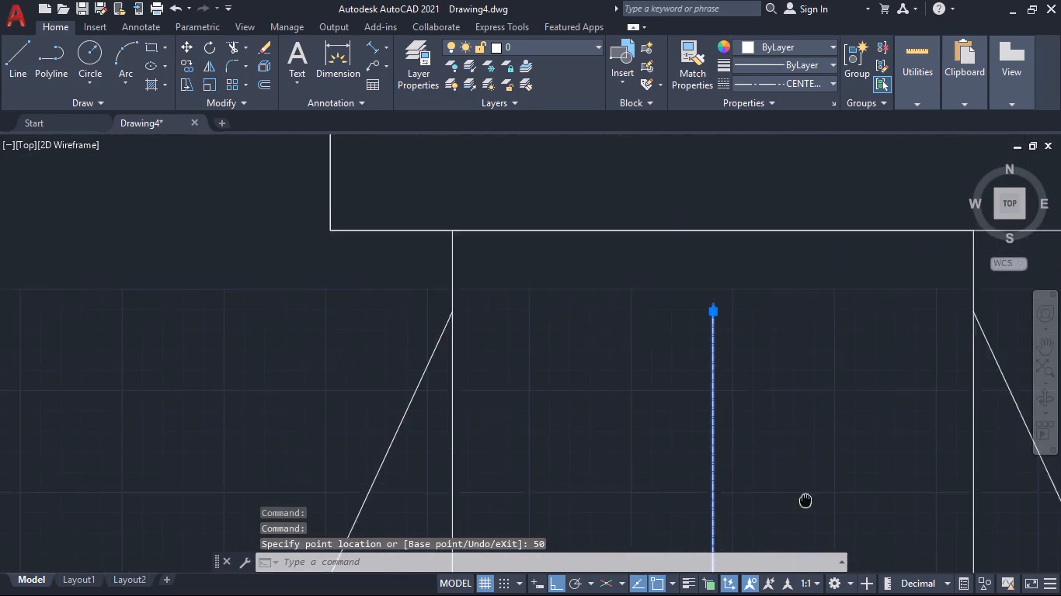
{"action": "middle_click_drag", "start_coordinate": [806, 505], "coordinate": [807, 515]}
{"action": "scroll", "coordinate": [788, 431], "scroll_direction": "down", "scroll_amount": 1}
{"action": "scroll", "coordinate": [748, 367], "scroll_direction": "up", "scroll_amount": 7}
{"action": "scroll", "coordinate": [565, 371], "scroll_direction": "up", "scroll_amount": 3}
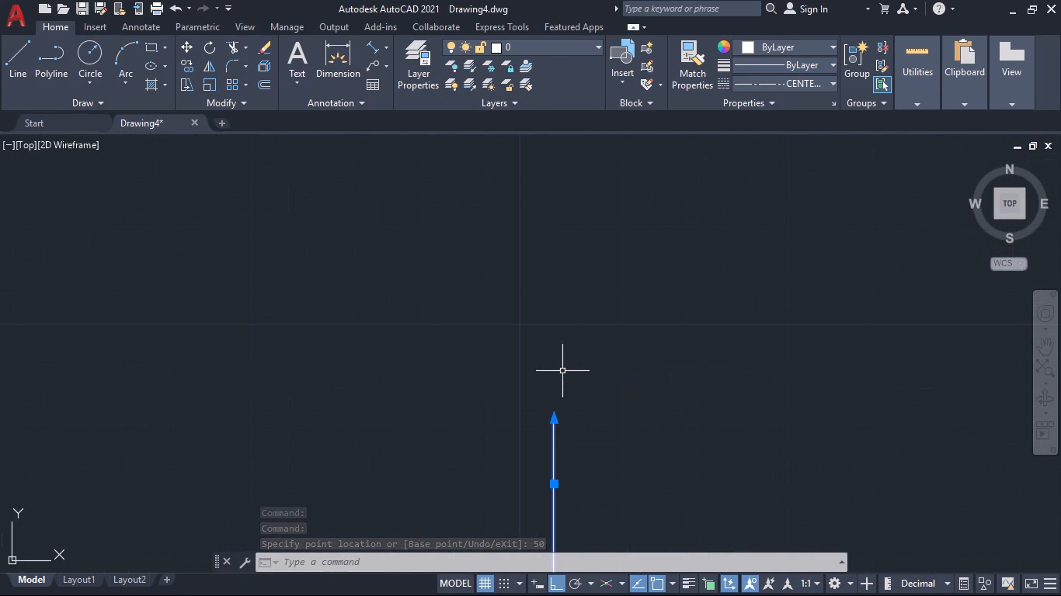
{"action": "left_click", "coordinate": [555, 424]}
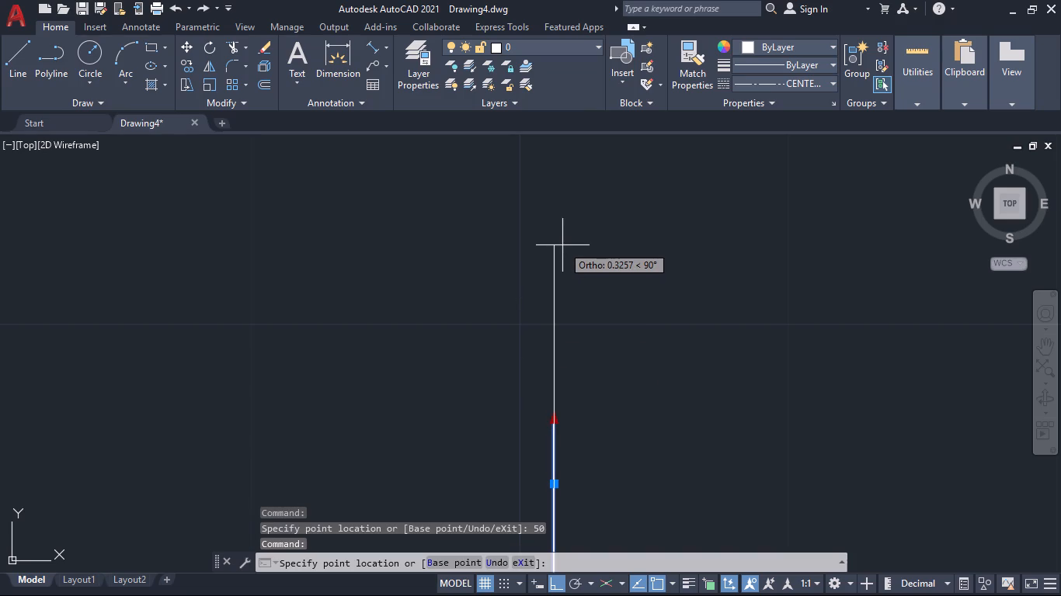
{"action": "type", "text": "50"}
{"action": "key", "text": "Return"}
{"action": "scroll", "coordinate": [604, 285], "scroll_direction": "down", "scroll_amount": 3}
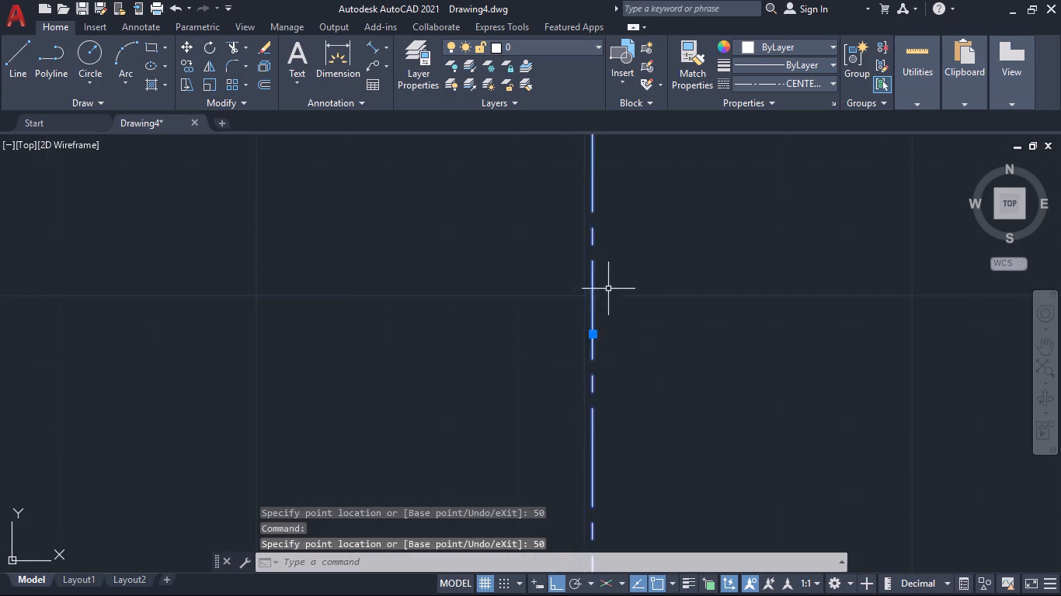
{"action": "scroll", "coordinate": [609, 289], "scroll_direction": "down", "scroll_amount": 1}
{"action": "scroll", "coordinate": [694, 355], "scroll_direction": "down", "scroll_amount": 8}
{"action": "middle_click_drag", "start_coordinate": [771, 406], "coordinate": [765, 365]}
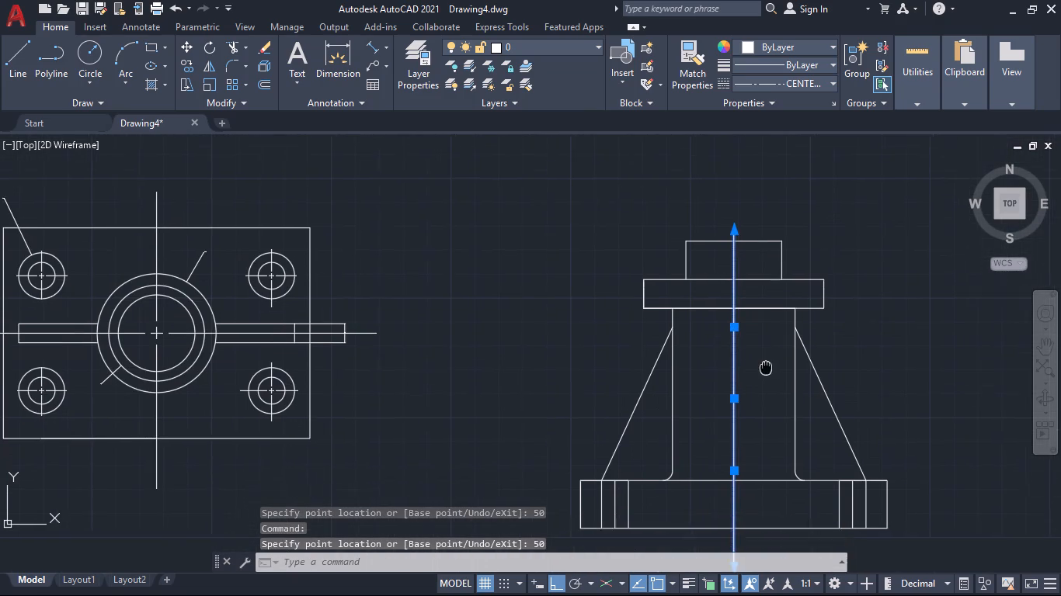
{"action": "middle_click_drag", "start_coordinate": [765, 365], "coordinate": [756, 338]}
{"action": "key", "text": "Escape"}
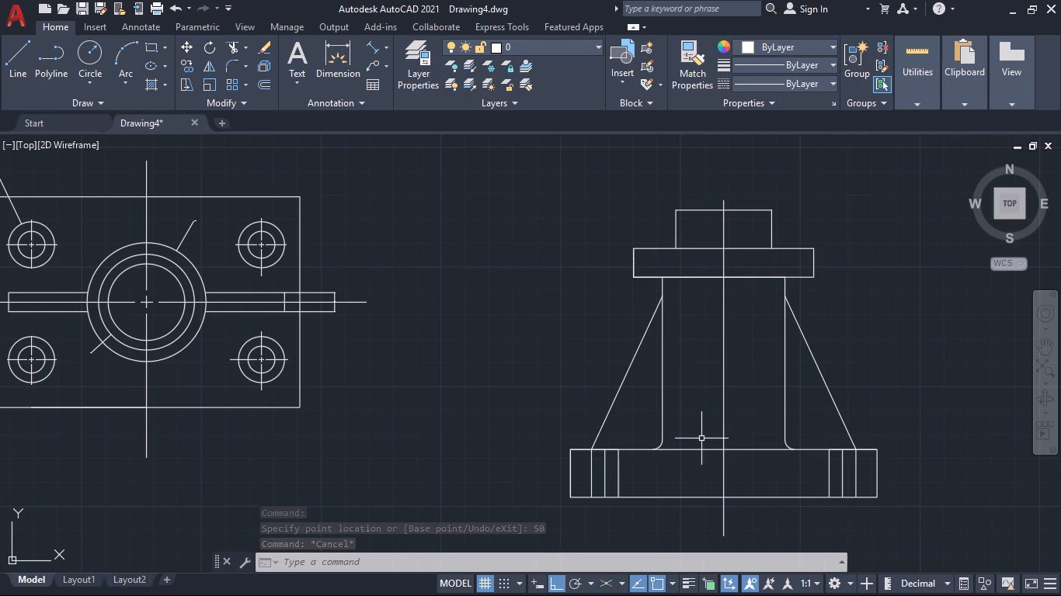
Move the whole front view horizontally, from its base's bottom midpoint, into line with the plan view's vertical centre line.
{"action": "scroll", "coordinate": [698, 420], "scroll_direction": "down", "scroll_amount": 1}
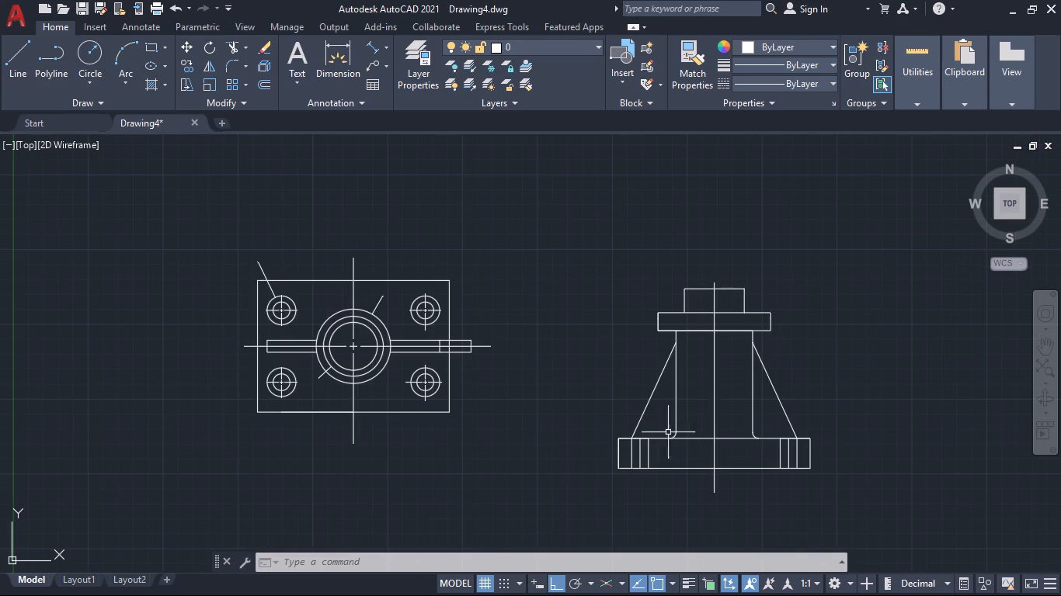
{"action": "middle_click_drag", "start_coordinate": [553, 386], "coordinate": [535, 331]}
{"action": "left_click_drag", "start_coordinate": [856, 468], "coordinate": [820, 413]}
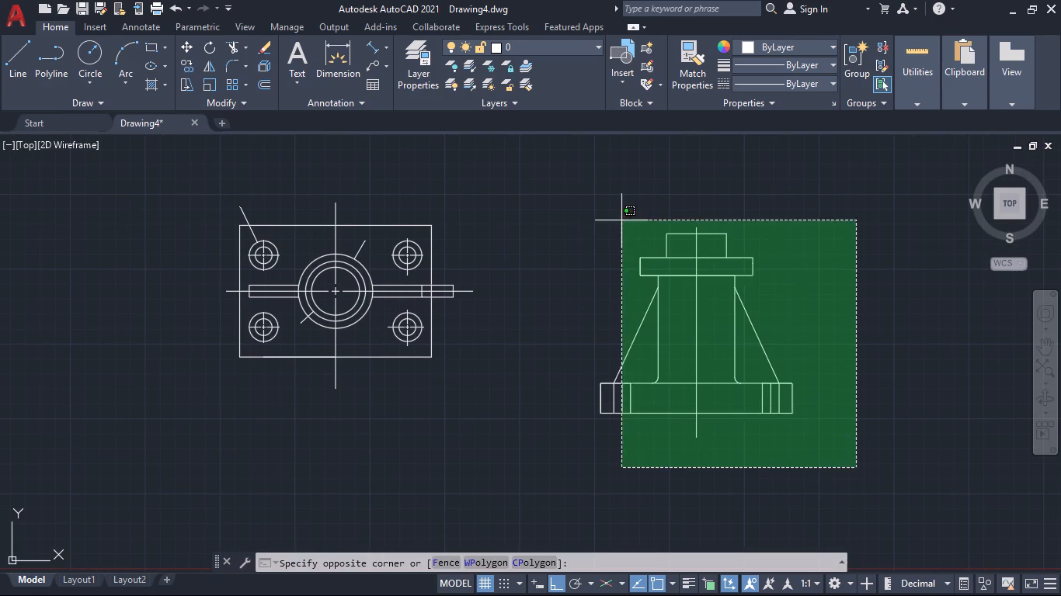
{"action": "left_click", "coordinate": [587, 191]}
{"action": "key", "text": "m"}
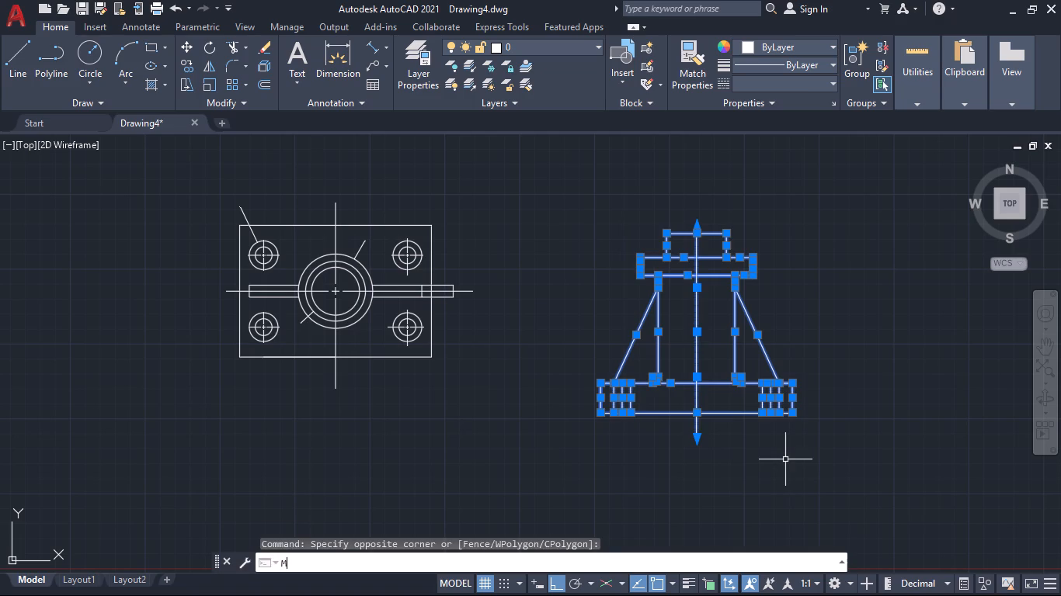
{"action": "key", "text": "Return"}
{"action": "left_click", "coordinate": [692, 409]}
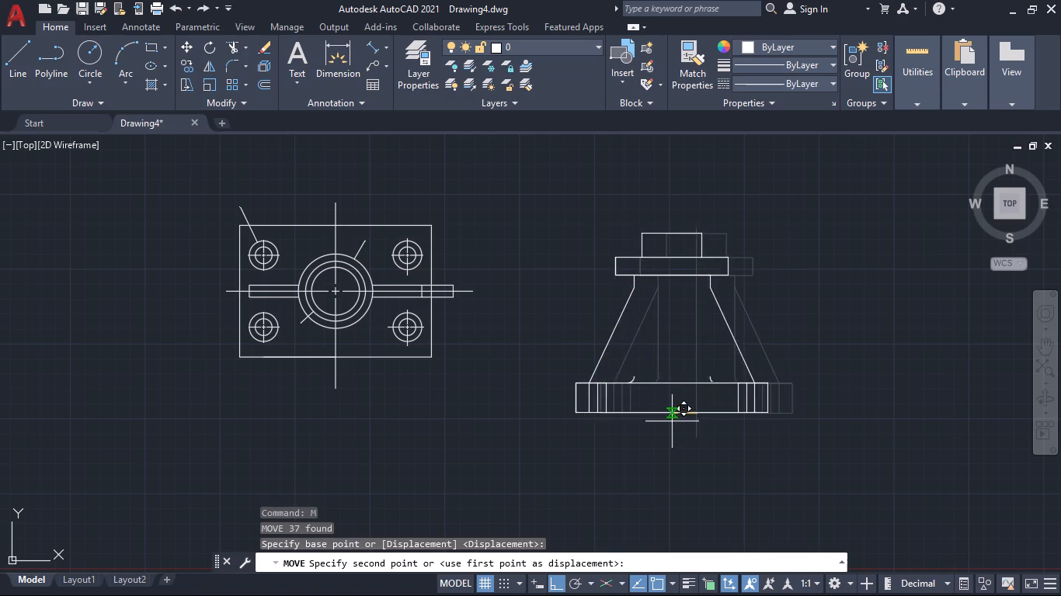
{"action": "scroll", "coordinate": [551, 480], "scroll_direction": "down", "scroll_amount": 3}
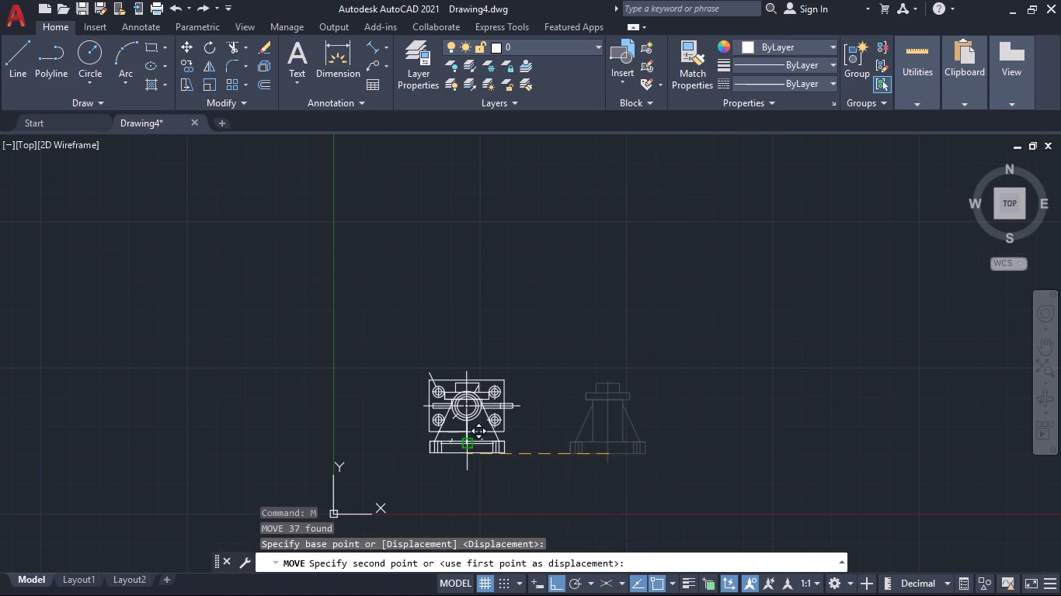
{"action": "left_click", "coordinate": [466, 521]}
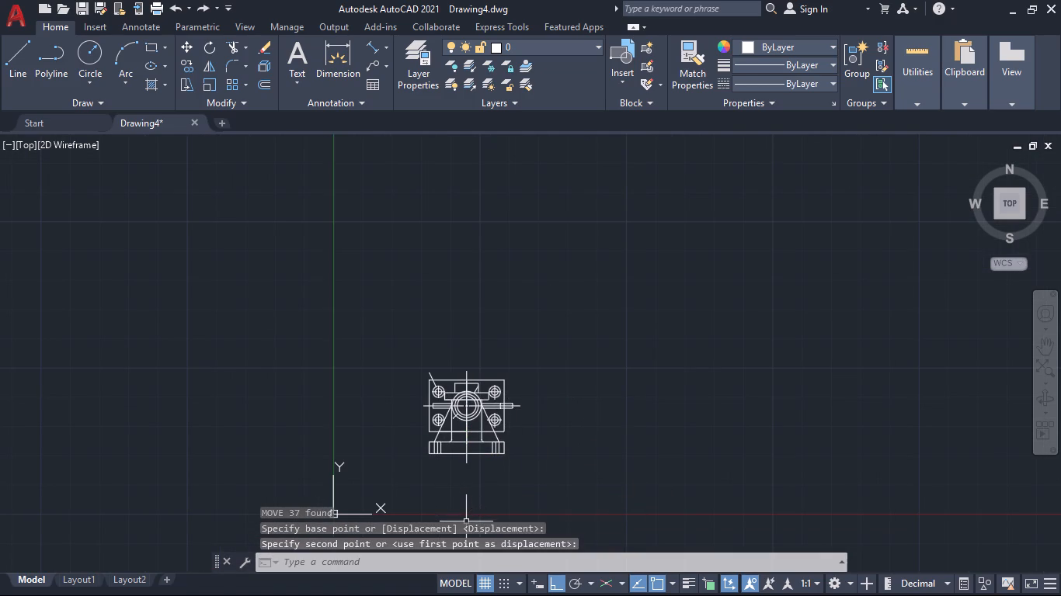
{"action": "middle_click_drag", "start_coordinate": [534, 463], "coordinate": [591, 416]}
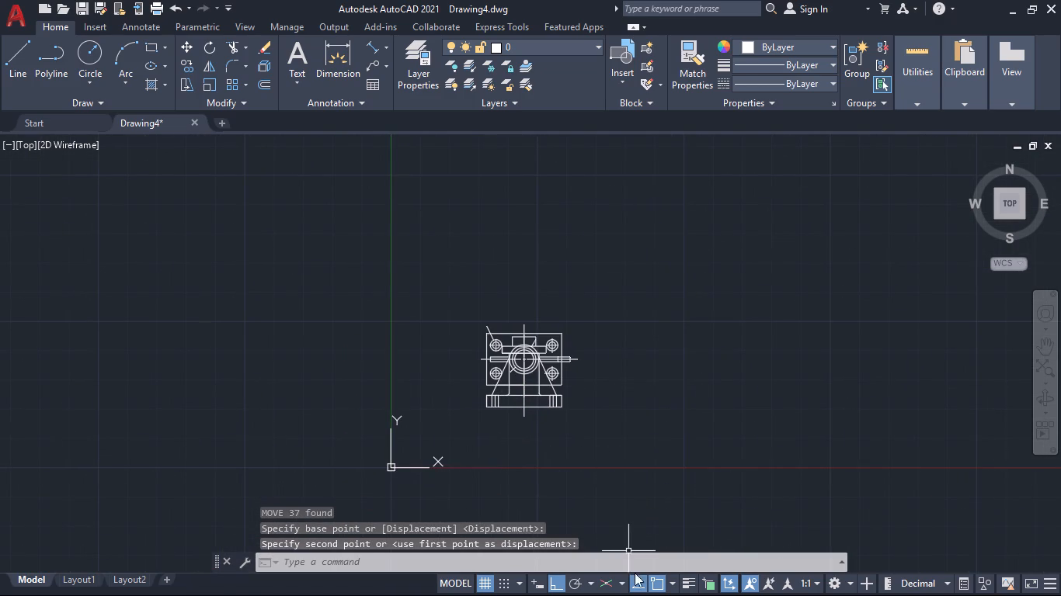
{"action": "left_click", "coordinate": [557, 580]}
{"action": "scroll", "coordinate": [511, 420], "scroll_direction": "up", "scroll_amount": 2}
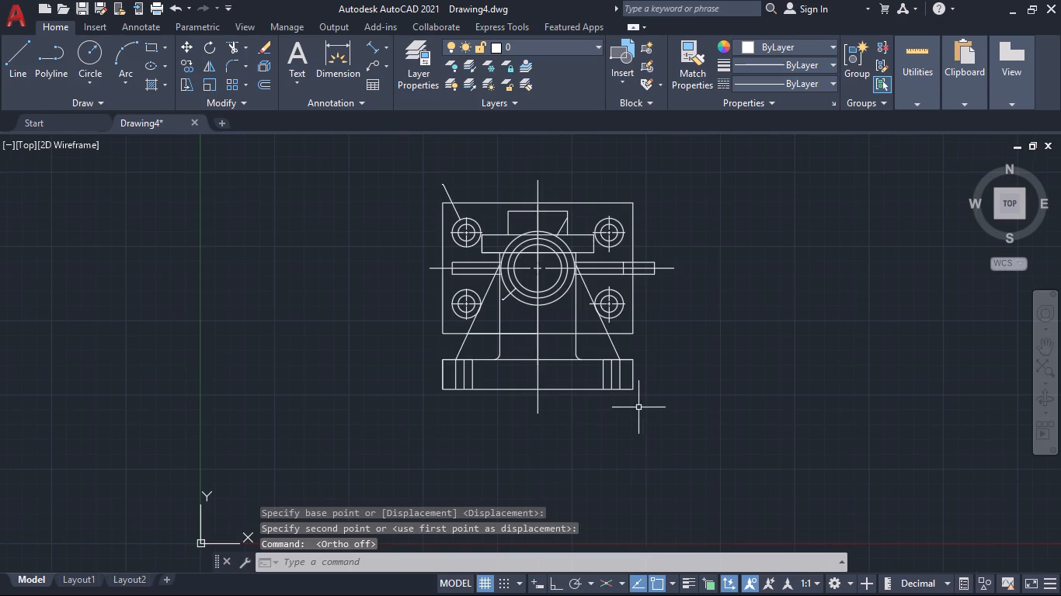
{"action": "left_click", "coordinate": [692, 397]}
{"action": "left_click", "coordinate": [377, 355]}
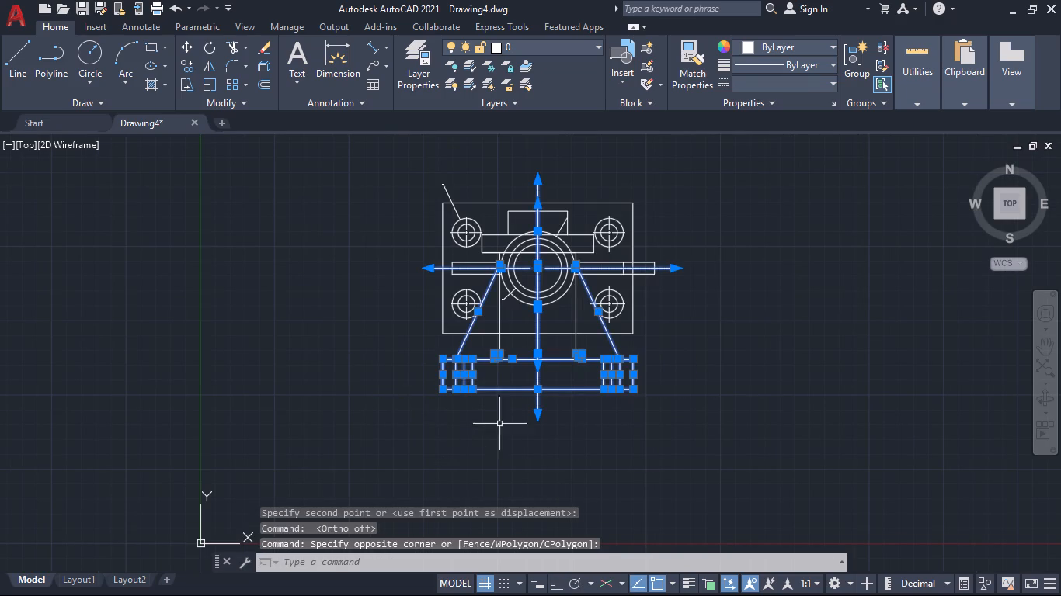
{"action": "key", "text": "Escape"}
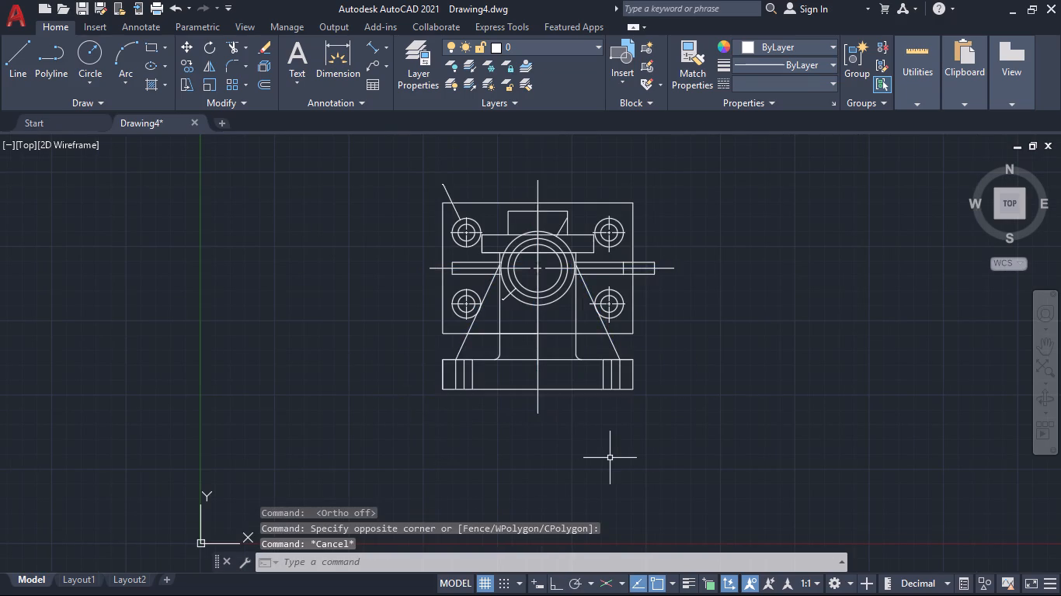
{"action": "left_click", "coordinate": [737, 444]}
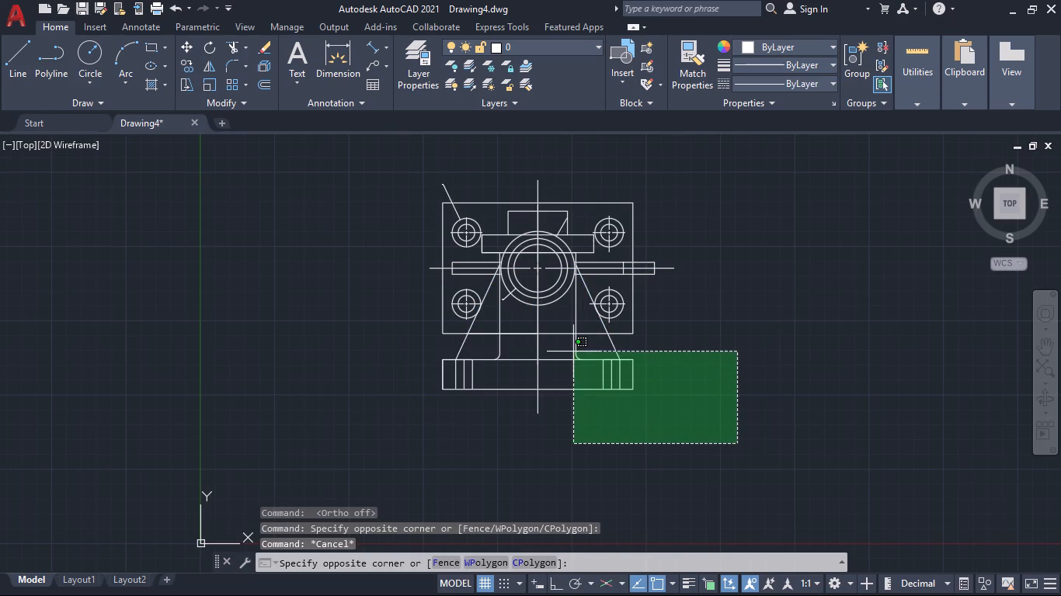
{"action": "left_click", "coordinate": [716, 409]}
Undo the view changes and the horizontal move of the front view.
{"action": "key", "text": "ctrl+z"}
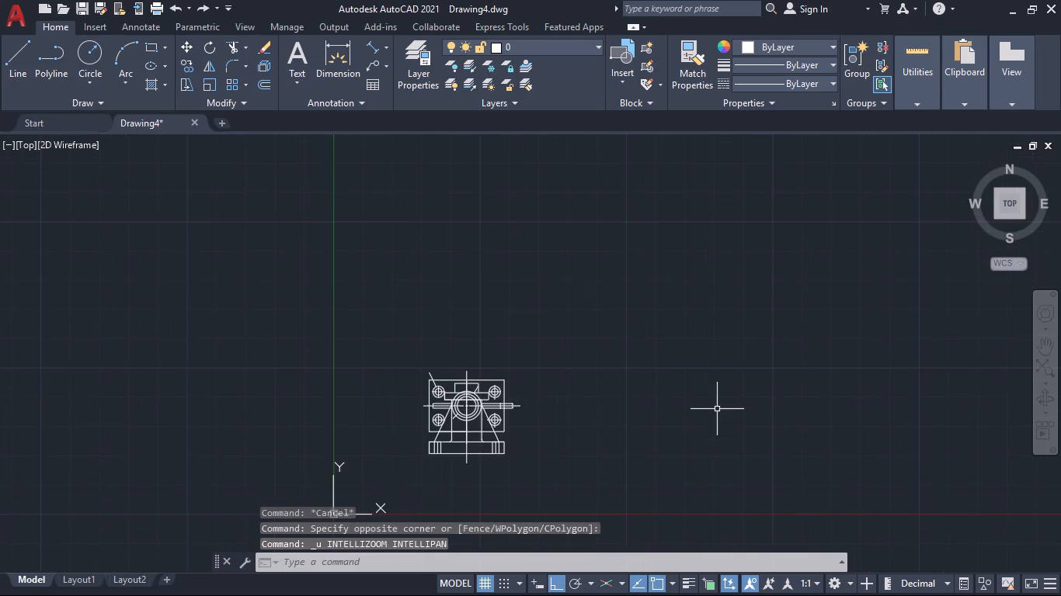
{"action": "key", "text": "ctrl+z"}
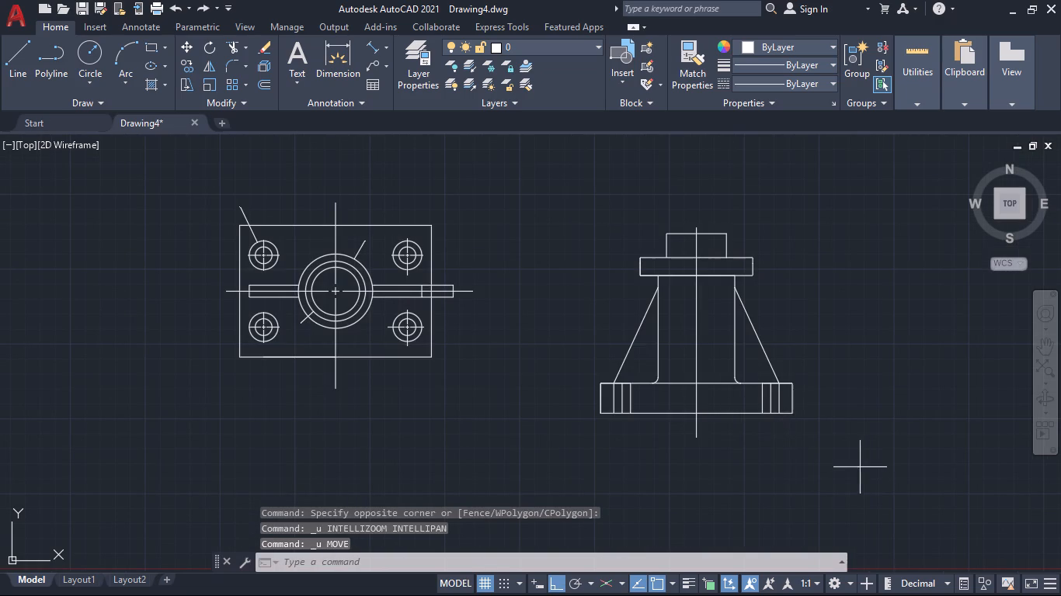
Move the whole front view by its top midpoint, with Ortho off, to directly below the plan view on its vertical centre line.
{"action": "left_click", "coordinate": [860, 467]}
{"action": "left_click", "coordinate": [575, 201]}
{"action": "key", "text": "m"}
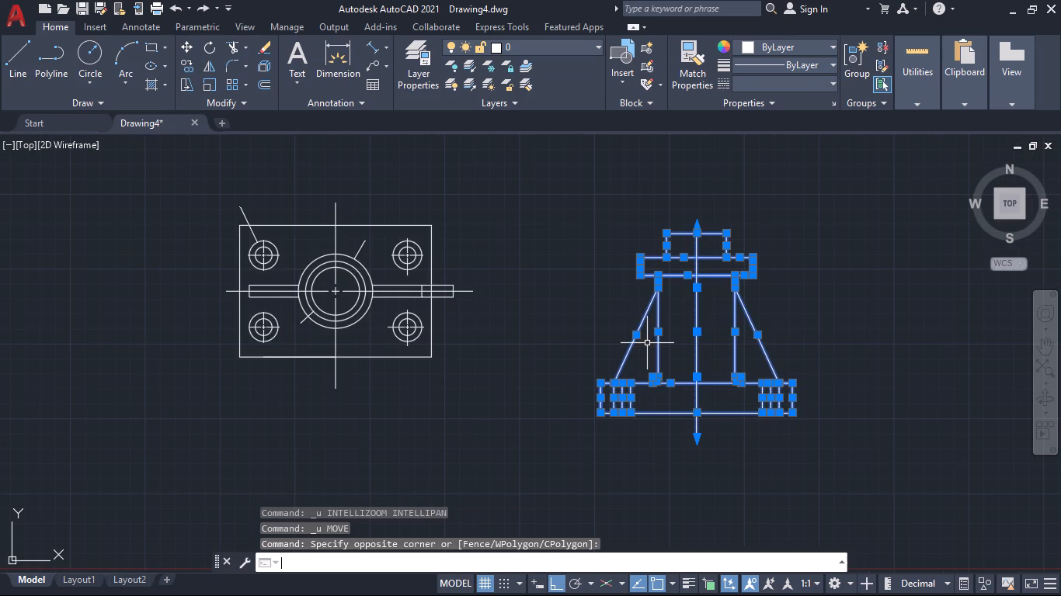
{"action": "key", "text": "Return"}
{"action": "scroll", "coordinate": [700, 241], "scroll_direction": "up", "scroll_amount": 4}
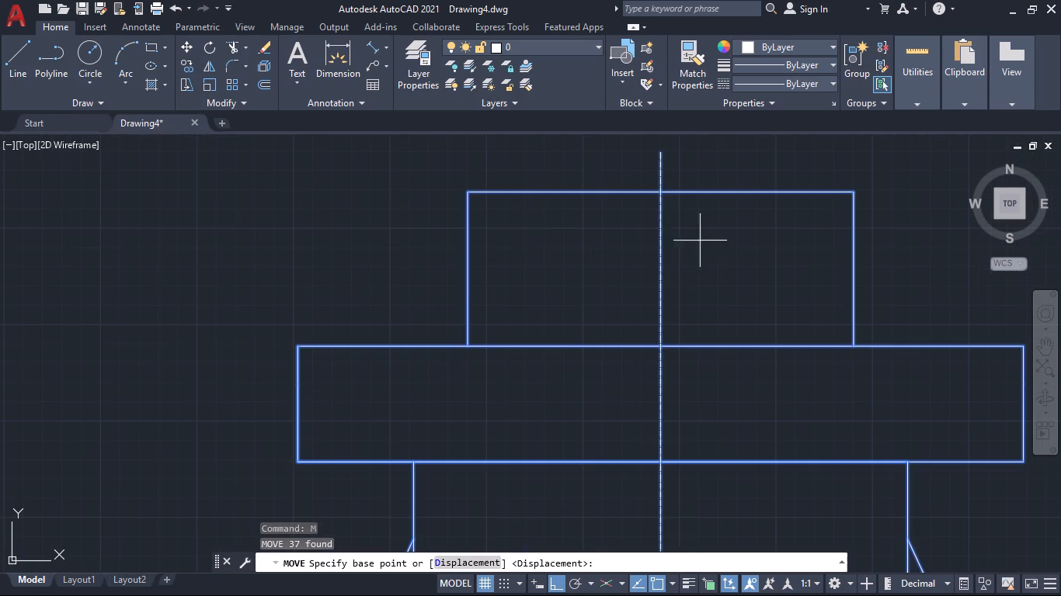
{"action": "left_click", "coordinate": [663, 193]}
{"action": "scroll", "coordinate": [632, 326], "scroll_direction": "down", "scroll_amount": 5}
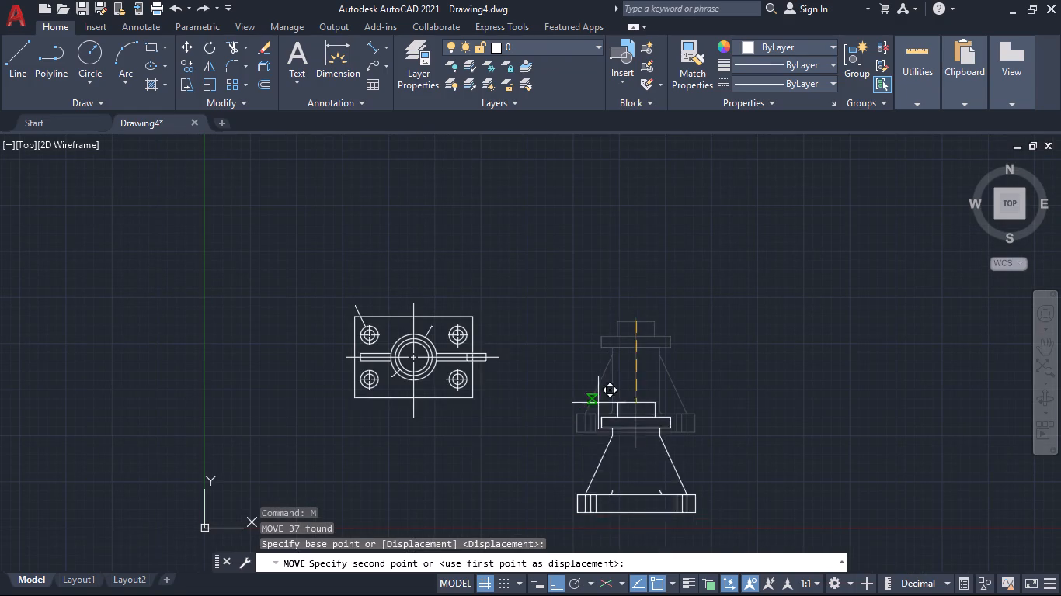
{"action": "left_click", "coordinate": [553, 582]}
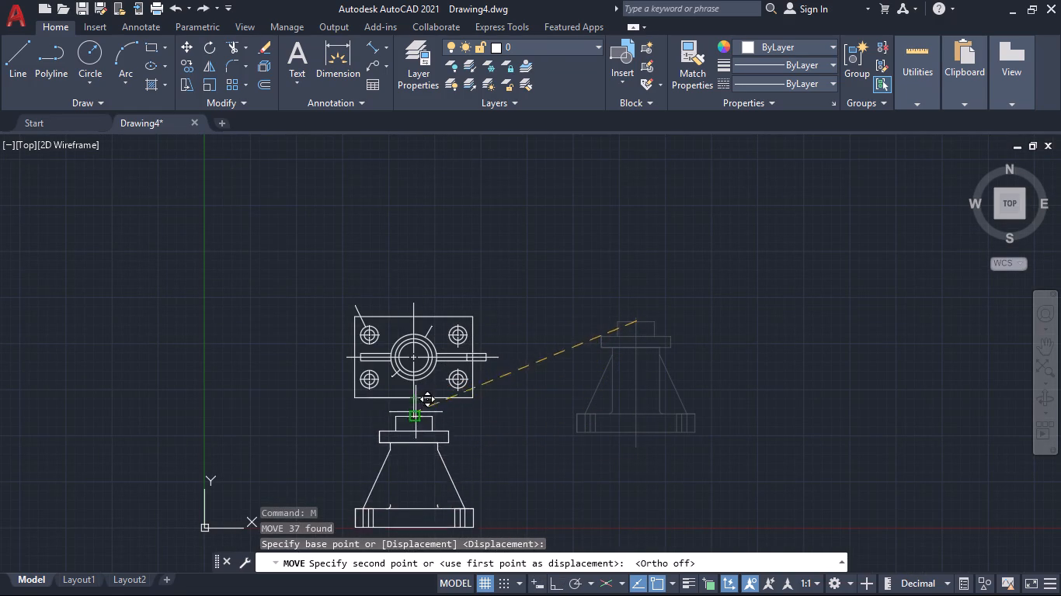
{"action": "scroll", "coordinate": [408, 474], "scroll_direction": "down", "scroll_amount": 1}
{"action": "middle_click_drag", "start_coordinate": [411, 473], "coordinate": [428, 400]}
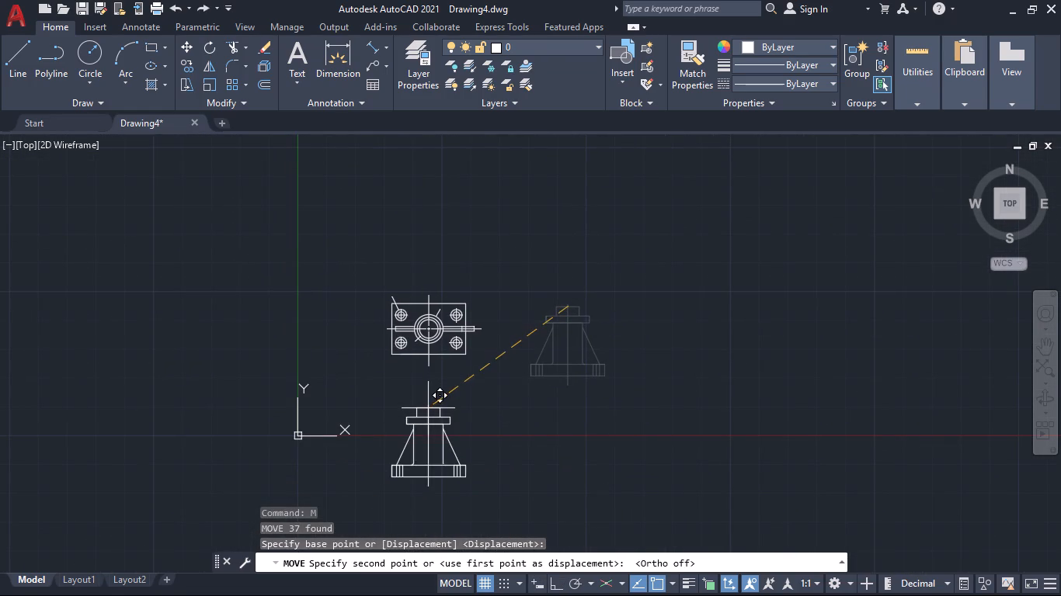
{"action": "left_click", "coordinate": [428, 400]}
{"action": "scroll", "coordinate": [482, 402], "scroll_direction": "up", "scroll_amount": 1}
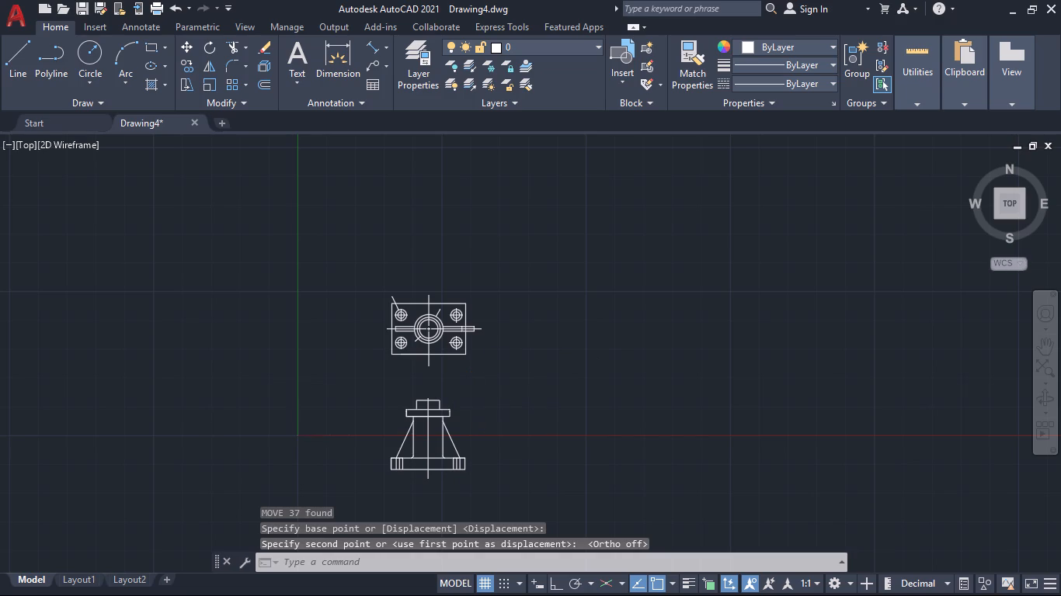
{"action": "scroll", "coordinate": [482, 401], "scroll_direction": "up", "scroll_amount": 2}
{"action": "scroll", "coordinate": [482, 401], "scroll_direction": "down", "scroll_amount": 3}
{"action": "key", "text": "Escape"}
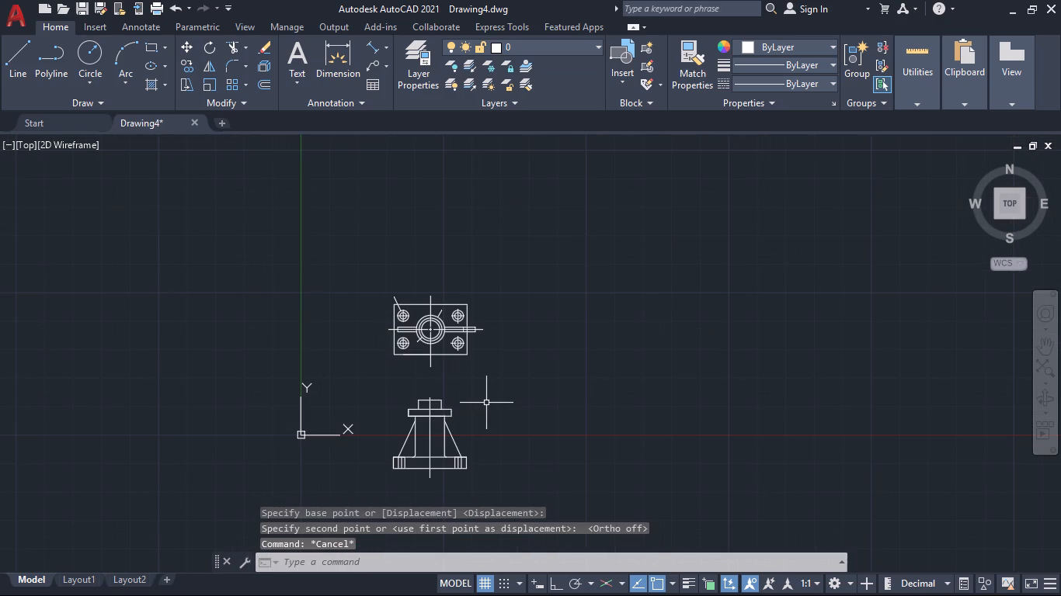
Modify the Standard dimension style so that linear dimensions use a precision of 0.
{"action": "key", "text": "d"}
{"action": "key", "text": "Return"}
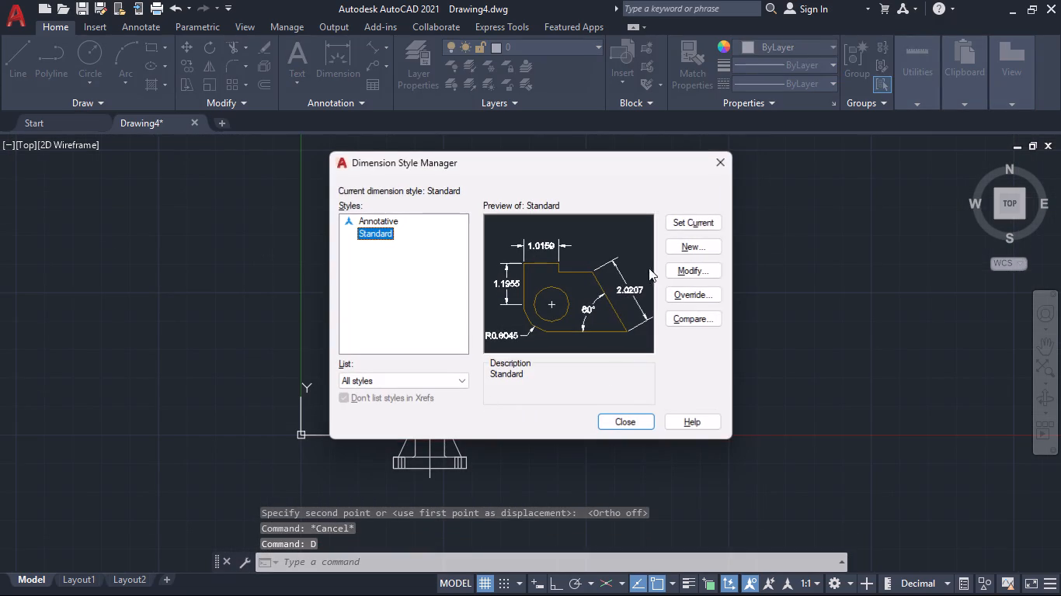
{"action": "left_click", "coordinate": [680, 269]}
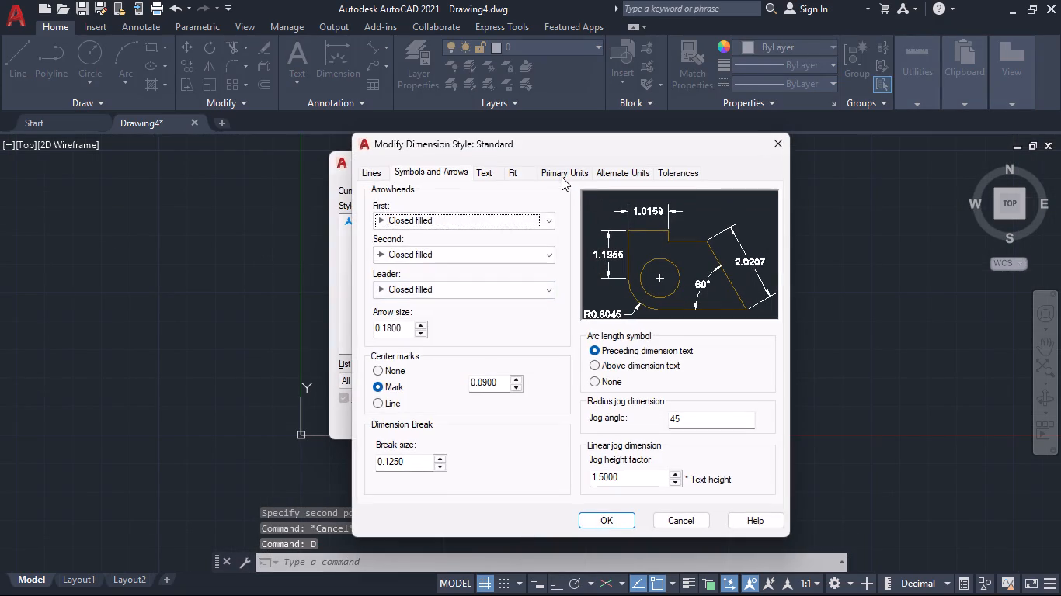
{"action": "left_click", "coordinate": [560, 174]}
{"action": "left_click", "coordinate": [517, 230]}
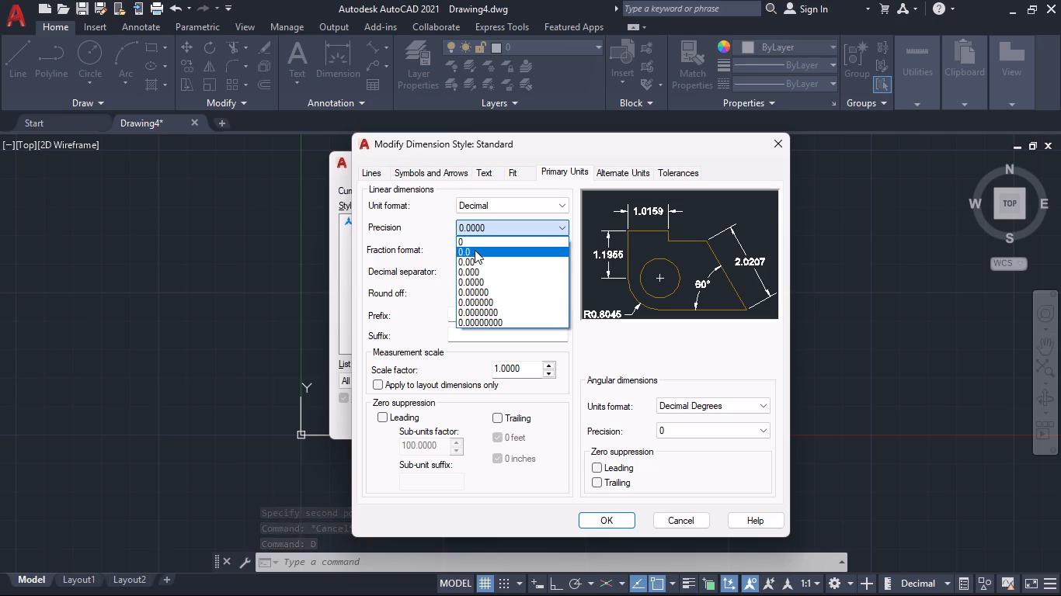
{"action": "left_click", "coordinate": [472, 242]}
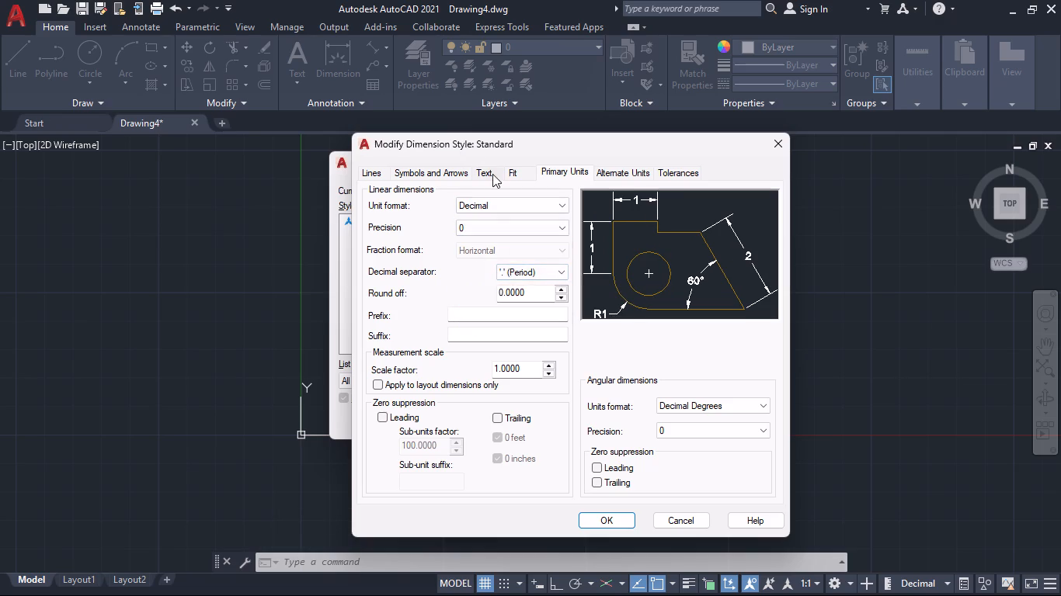
Align the Standard style's dimension text with the dimension line and set the text height to 4.
{"action": "left_click", "coordinate": [492, 175]}
{"action": "left_click", "coordinate": [621, 413]}
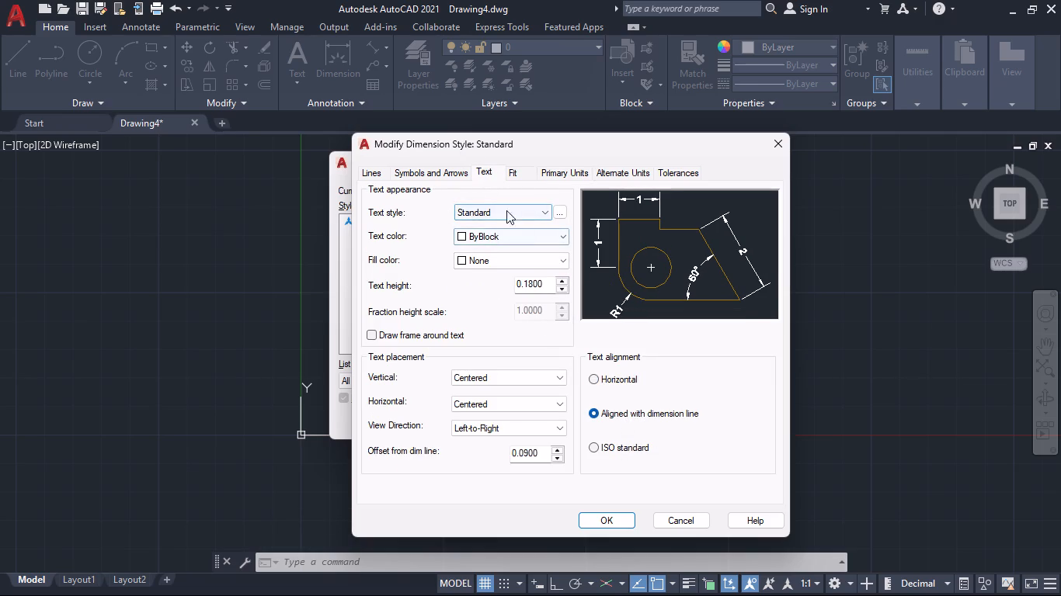
{"action": "double_click", "coordinate": [540, 285]}
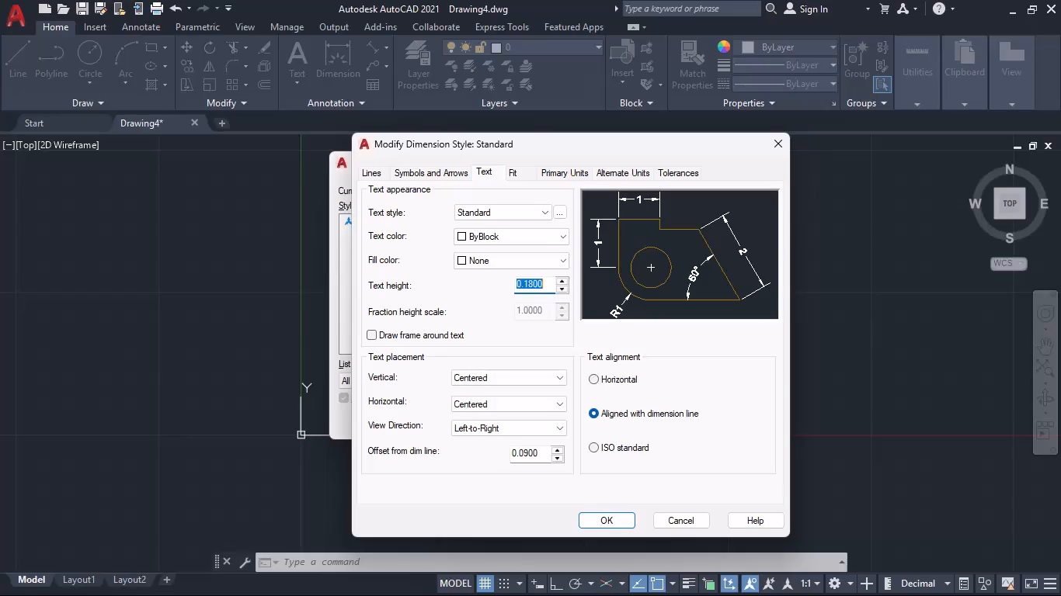
{"action": "key", "text": "4"}
{"action": "key", "text": "Return"}
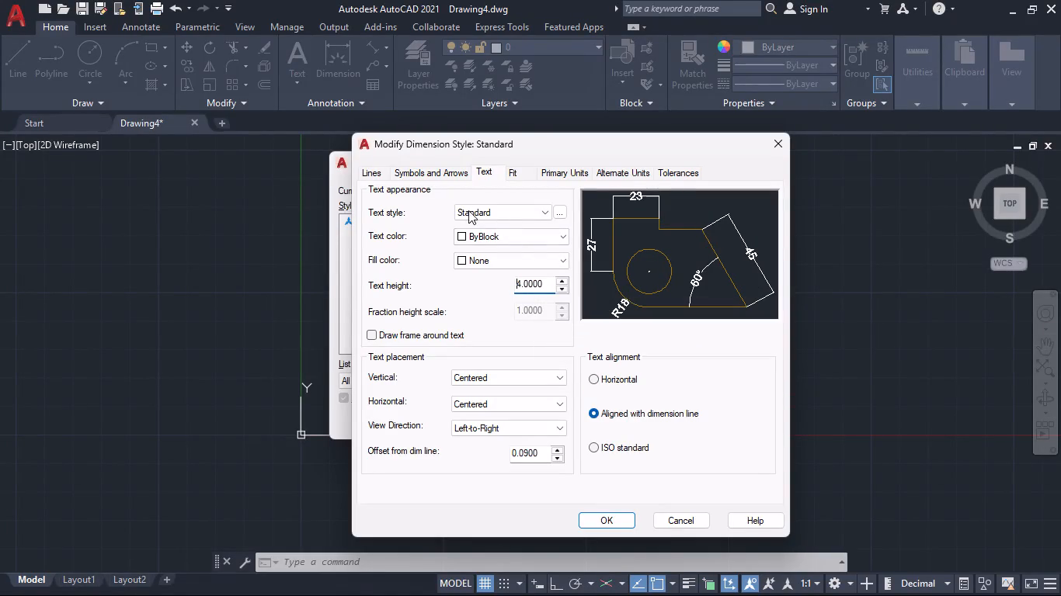
Set the Standard dimension style's arrow size to 2.75, save the changes and make Standard the current style.
{"action": "left_click", "coordinate": [444, 172]}
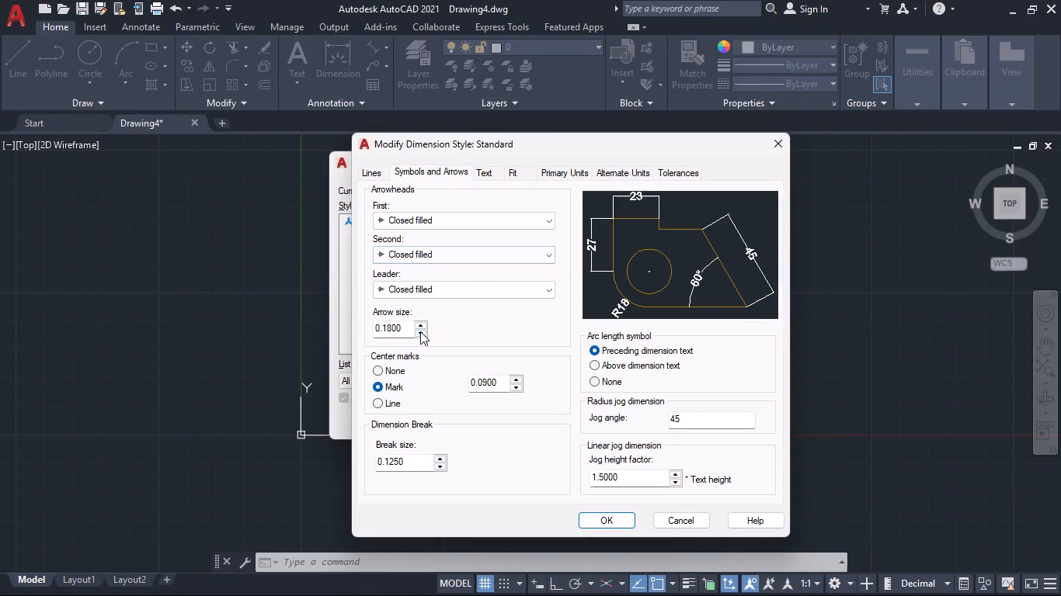
{"action": "double_click", "coordinate": [402, 329]}
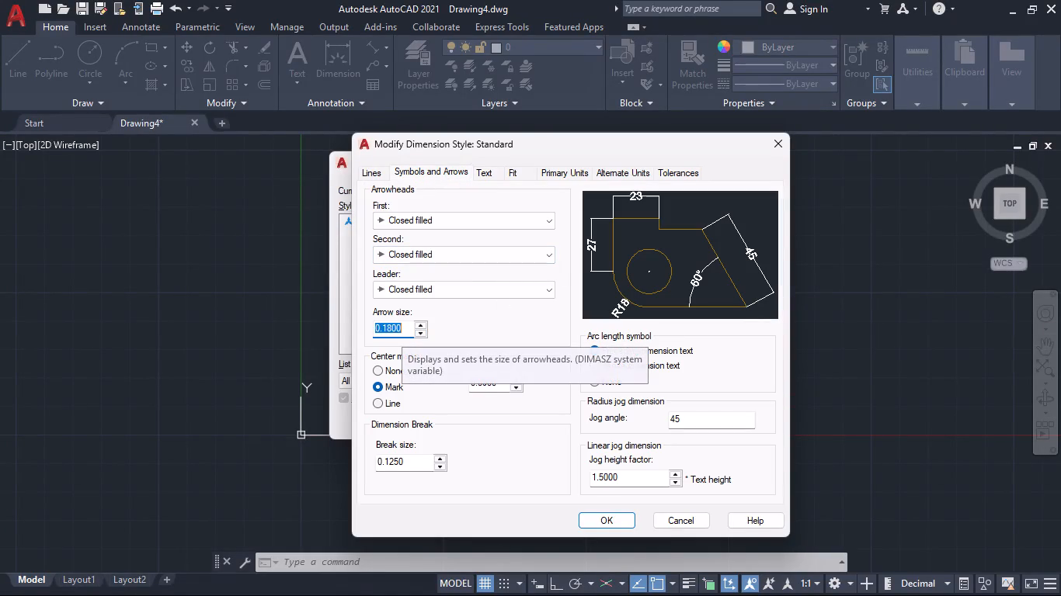
{"action": "type", "text": "2.75"}
{"action": "key", "text": "Return"}
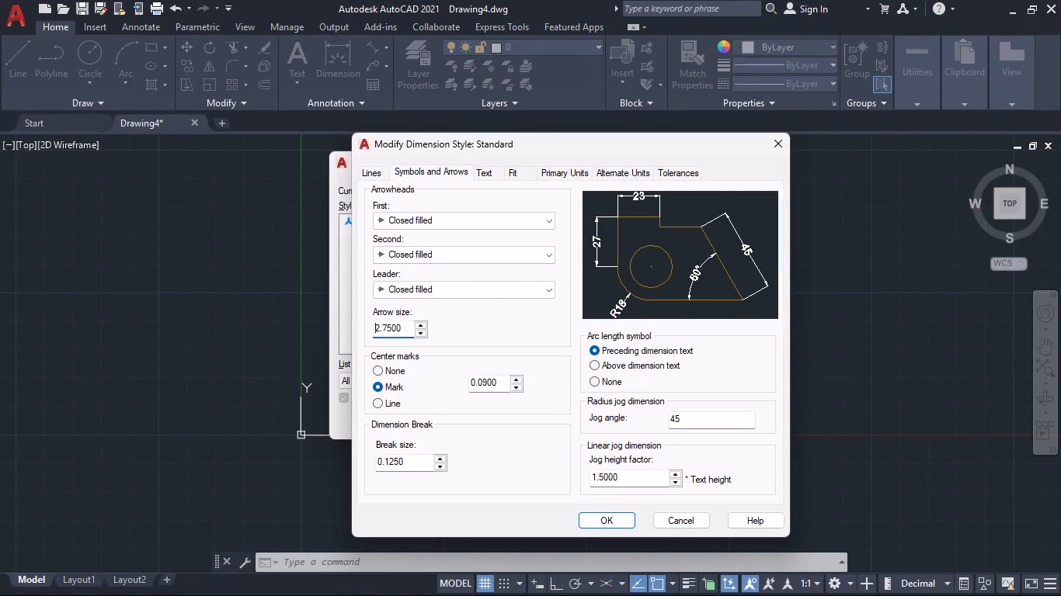
{"action": "left_click", "coordinate": [607, 527]}
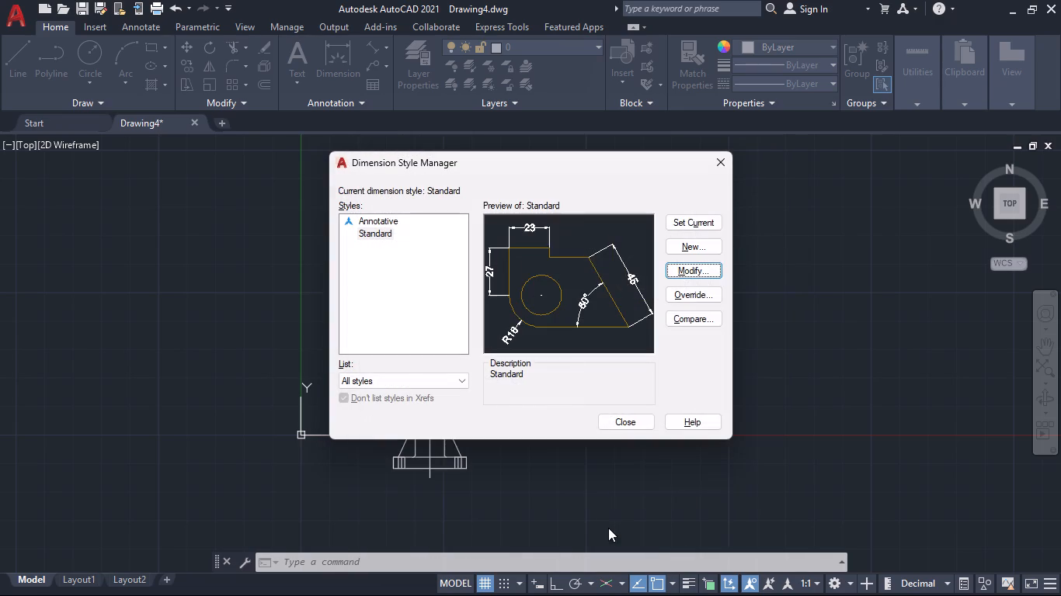
{"action": "left_click", "coordinate": [705, 220]}
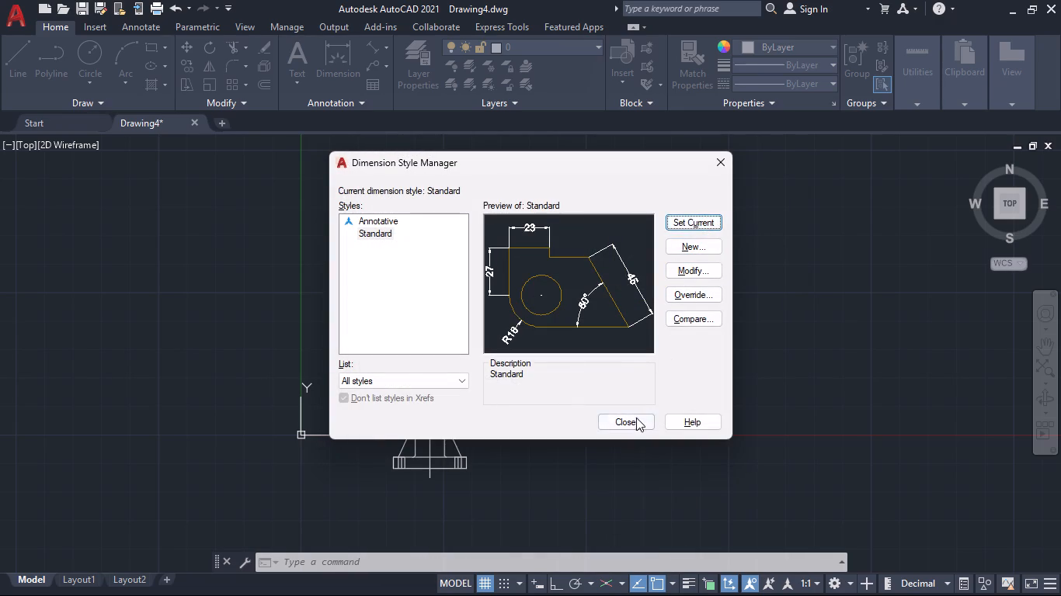
{"action": "left_click", "coordinate": [636, 418]}
Dimension the front view's column width between its two junctions with the flange's underside, placing the dimension above the view.
{"action": "scroll", "coordinate": [404, 355], "scroll_direction": "up", "scroll_amount": 4}
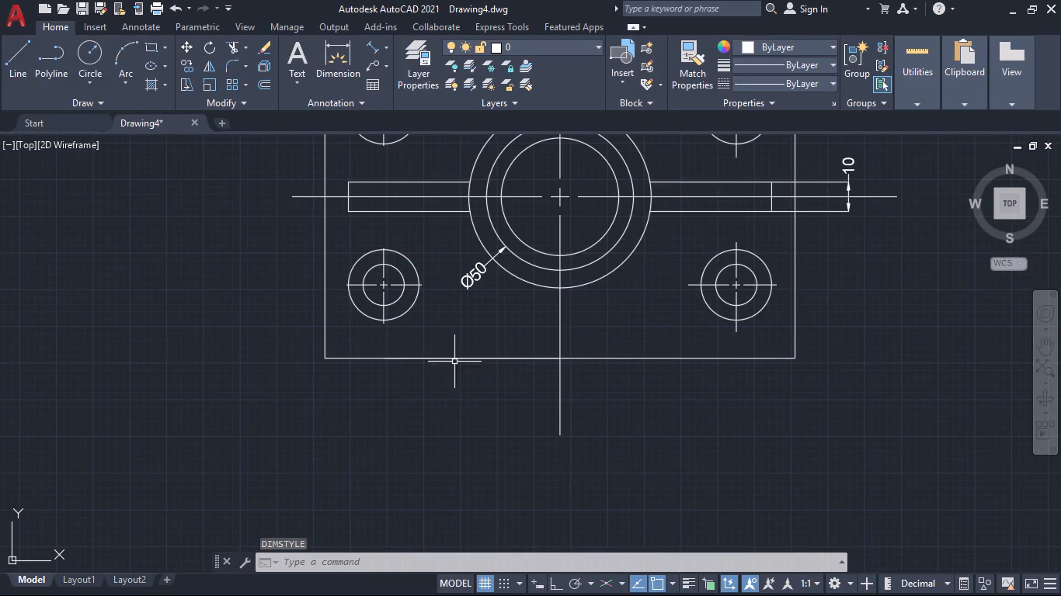
{"action": "scroll", "coordinate": [638, 470], "scroll_direction": "down", "scroll_amount": 1}
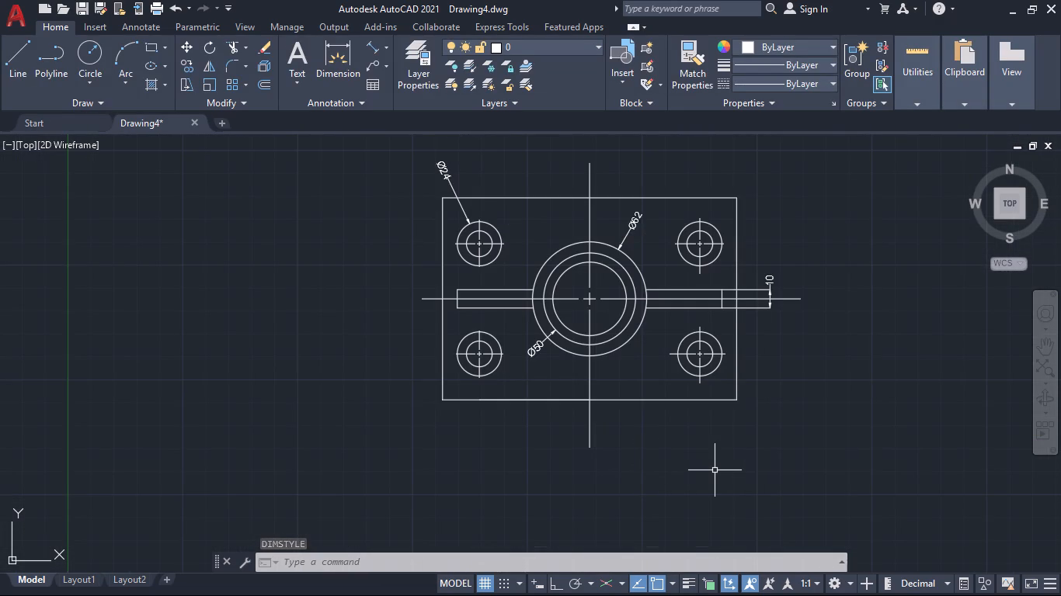
{"action": "middle_click_drag", "start_coordinate": [660, 463], "coordinate": [623, 425]}
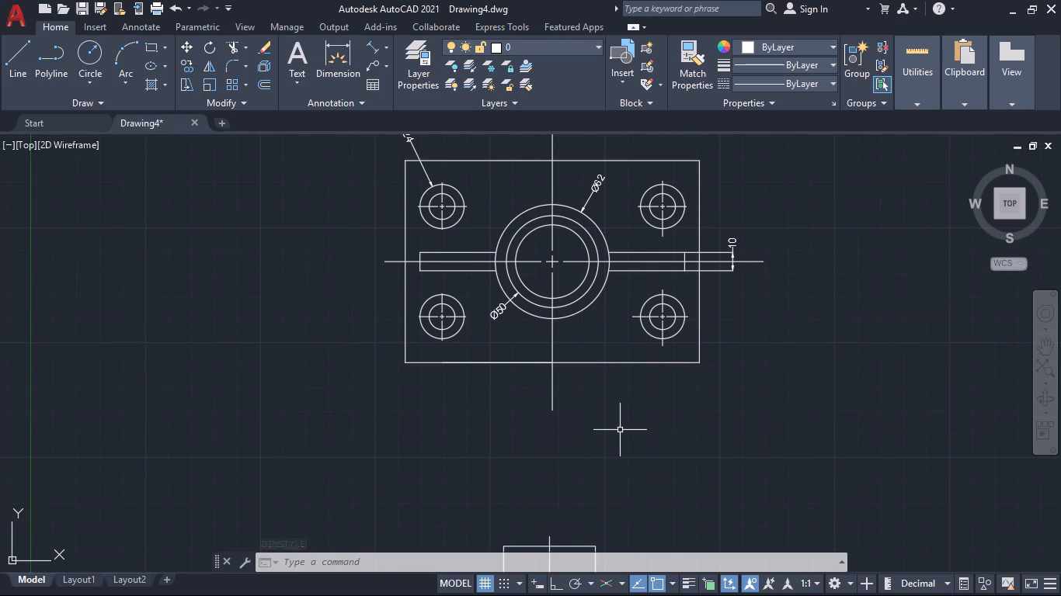
{"action": "scroll", "coordinate": [620, 430], "scroll_direction": "down", "scroll_amount": 1}
{"action": "scroll", "coordinate": [619, 429], "scroll_direction": "up", "scroll_amount": 1}
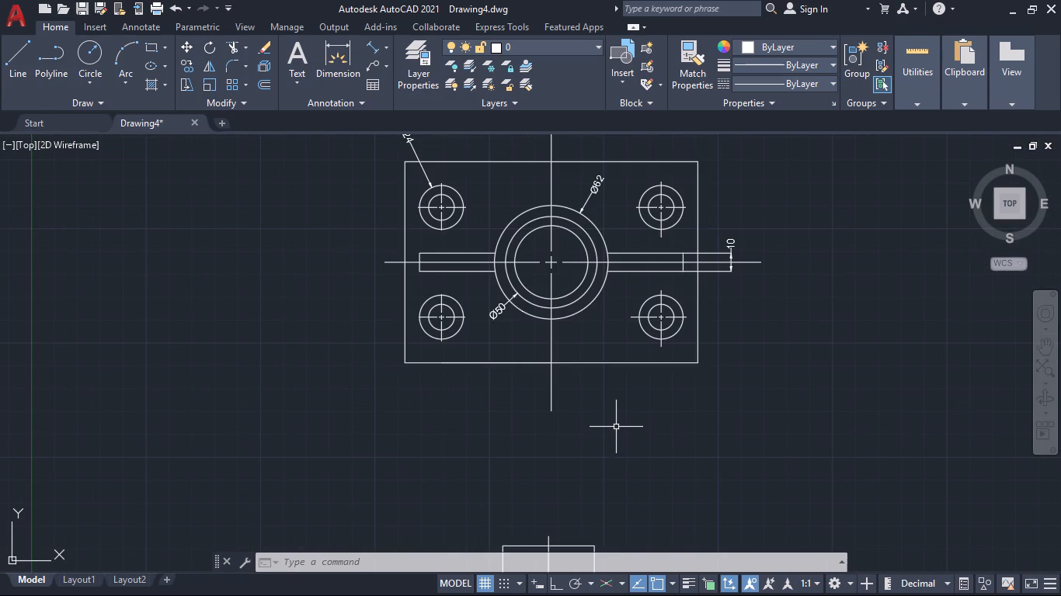
{"action": "middle_click_drag", "start_coordinate": [468, 411], "coordinate": [450, 379]}
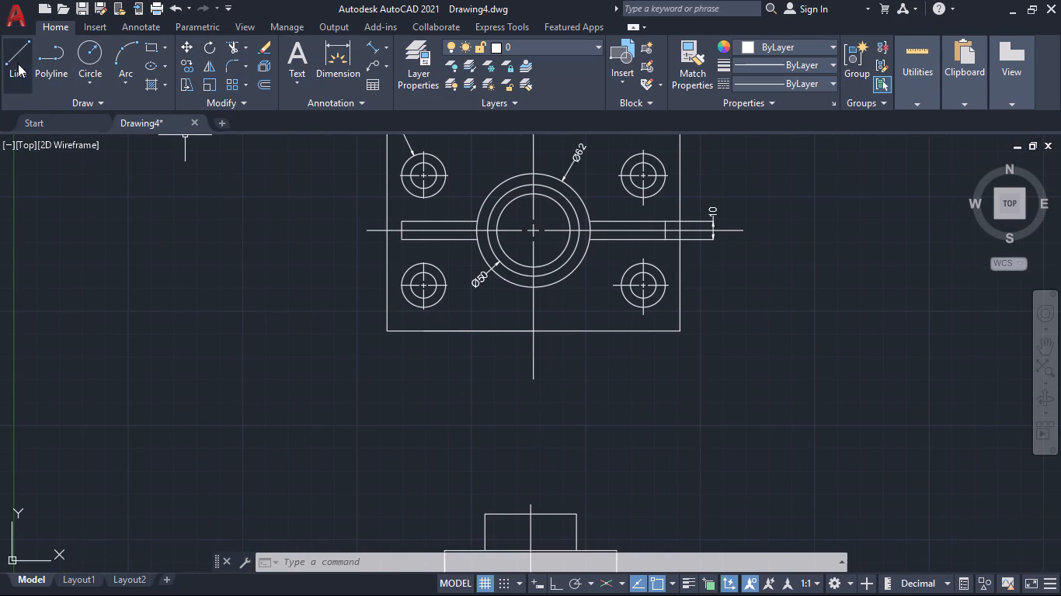
{"action": "left_click", "coordinate": [332, 60]}
{"action": "scroll", "coordinate": [412, 273], "scroll_direction": "down", "scroll_amount": 2}
{"action": "middle_click_drag", "start_coordinate": [558, 382], "coordinate": [632, 267]}
{"action": "scroll", "coordinate": [481, 296], "scroll_direction": "up", "scroll_amount": 2}
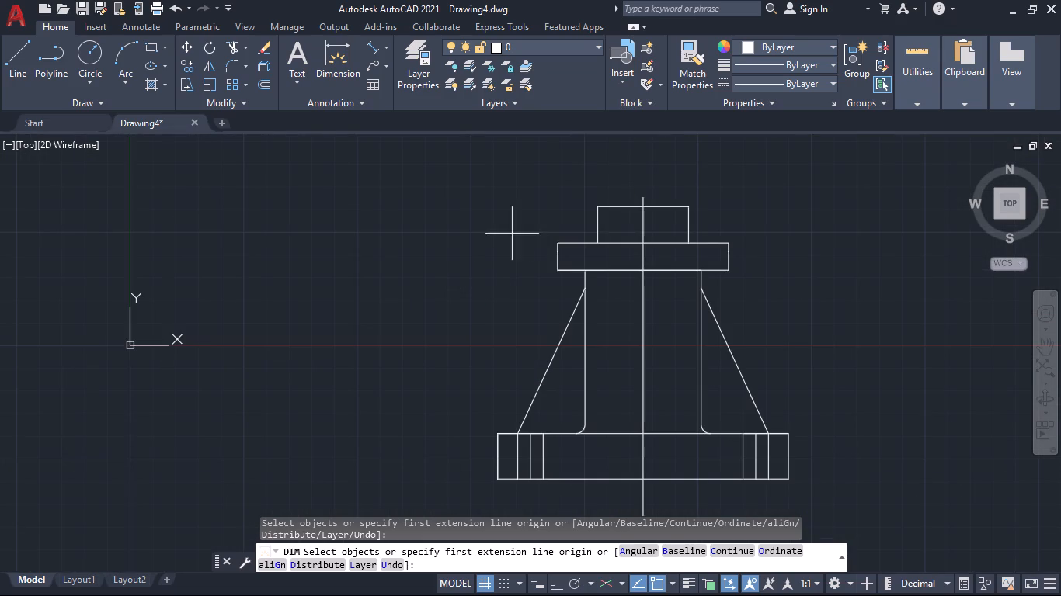
{"action": "middle_click_drag", "start_coordinate": [506, 218], "coordinate": [340, 341]}
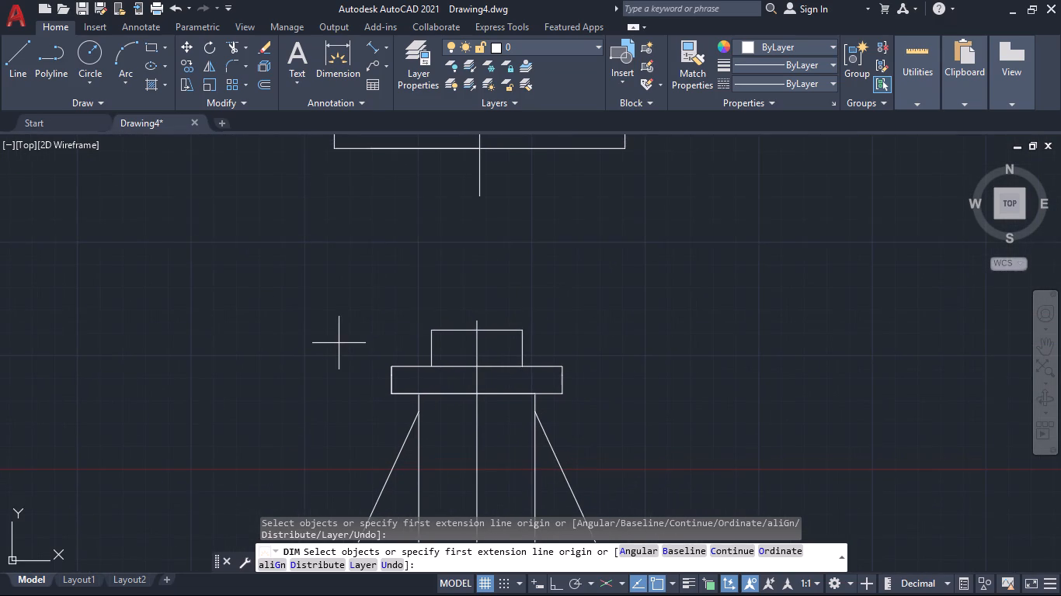
{"action": "left_click", "coordinate": [420, 390]}
{"action": "left_click", "coordinate": [532, 396]}
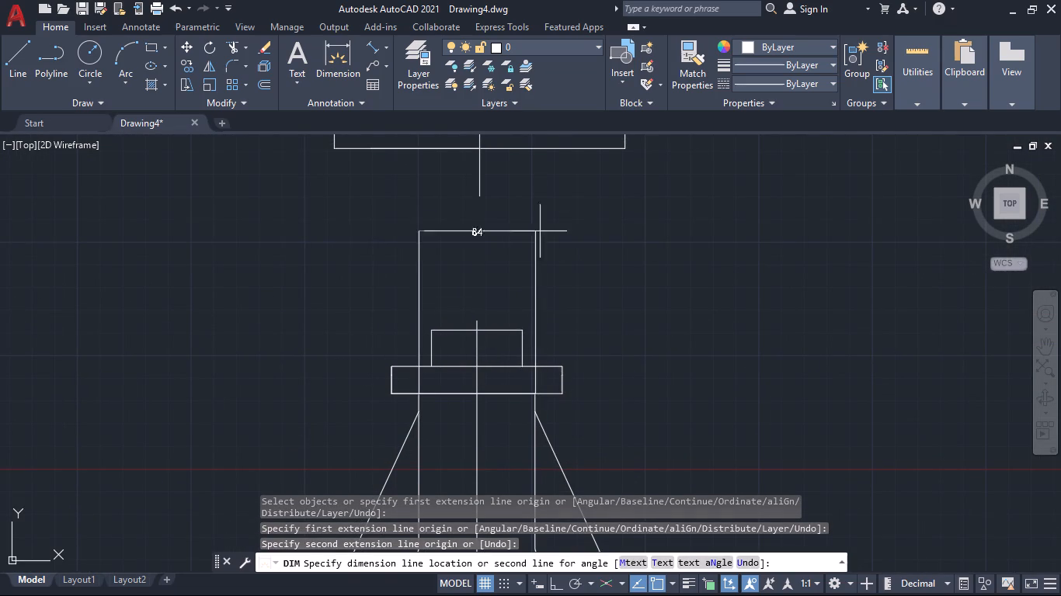
{"action": "left_click", "coordinate": [532, 280]}
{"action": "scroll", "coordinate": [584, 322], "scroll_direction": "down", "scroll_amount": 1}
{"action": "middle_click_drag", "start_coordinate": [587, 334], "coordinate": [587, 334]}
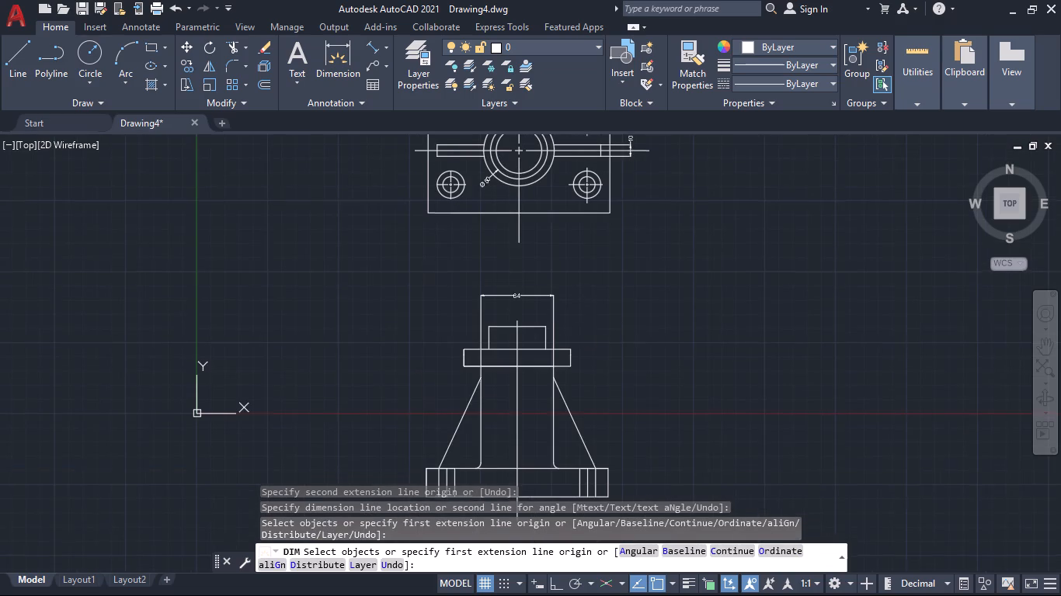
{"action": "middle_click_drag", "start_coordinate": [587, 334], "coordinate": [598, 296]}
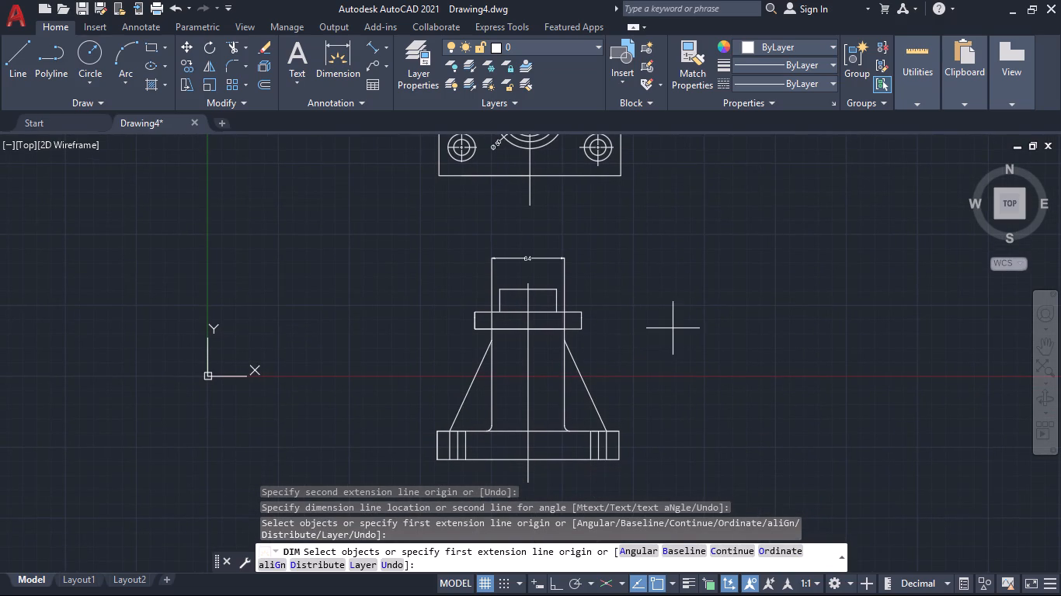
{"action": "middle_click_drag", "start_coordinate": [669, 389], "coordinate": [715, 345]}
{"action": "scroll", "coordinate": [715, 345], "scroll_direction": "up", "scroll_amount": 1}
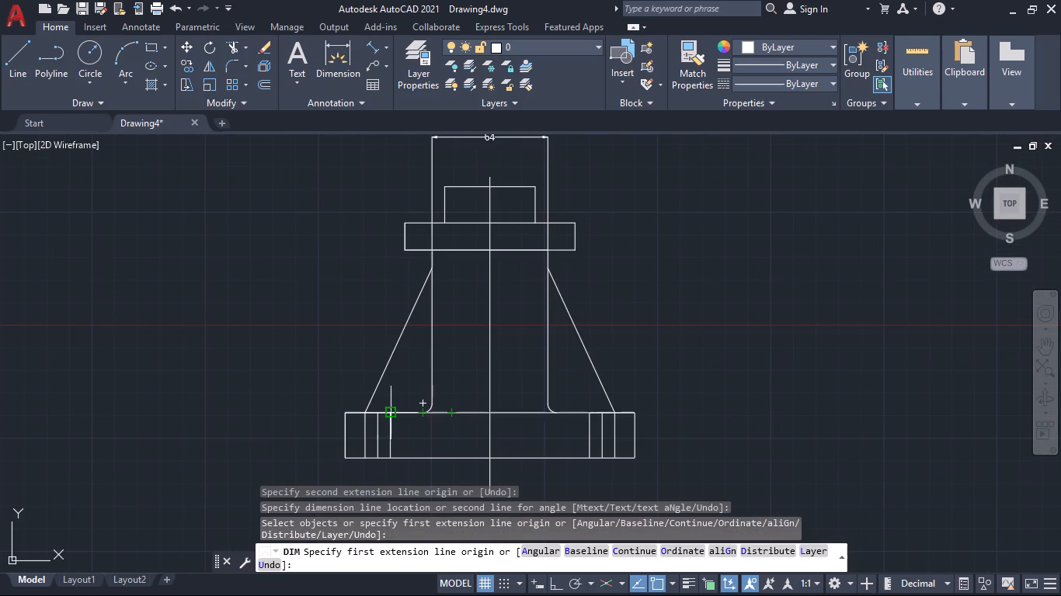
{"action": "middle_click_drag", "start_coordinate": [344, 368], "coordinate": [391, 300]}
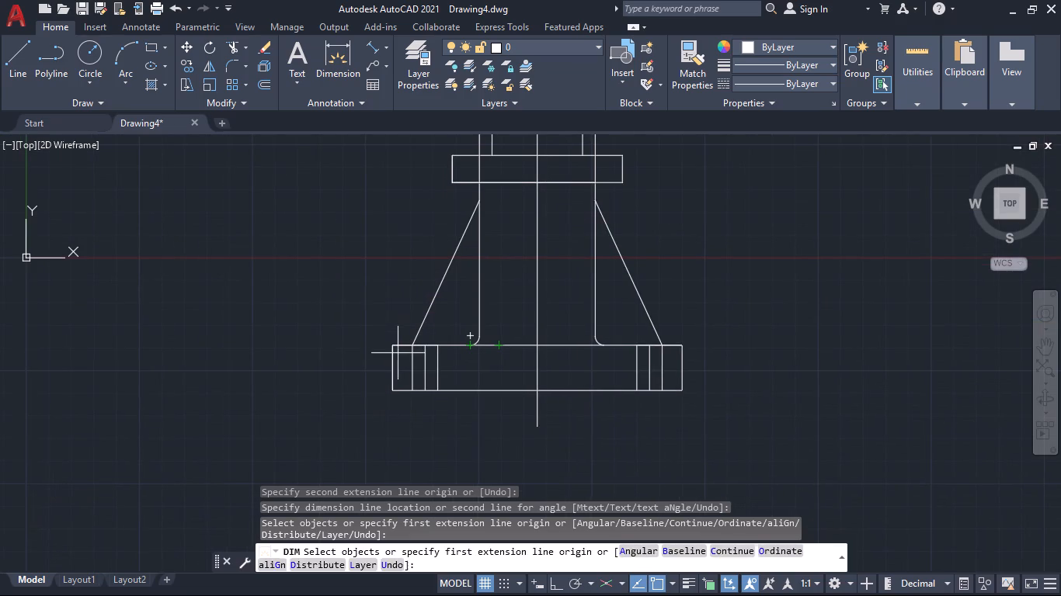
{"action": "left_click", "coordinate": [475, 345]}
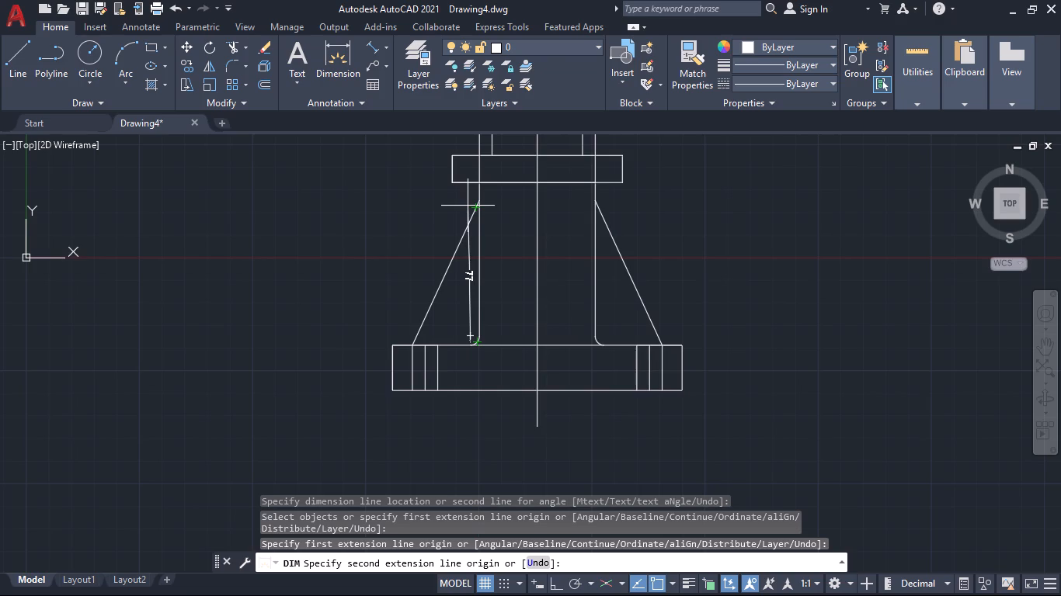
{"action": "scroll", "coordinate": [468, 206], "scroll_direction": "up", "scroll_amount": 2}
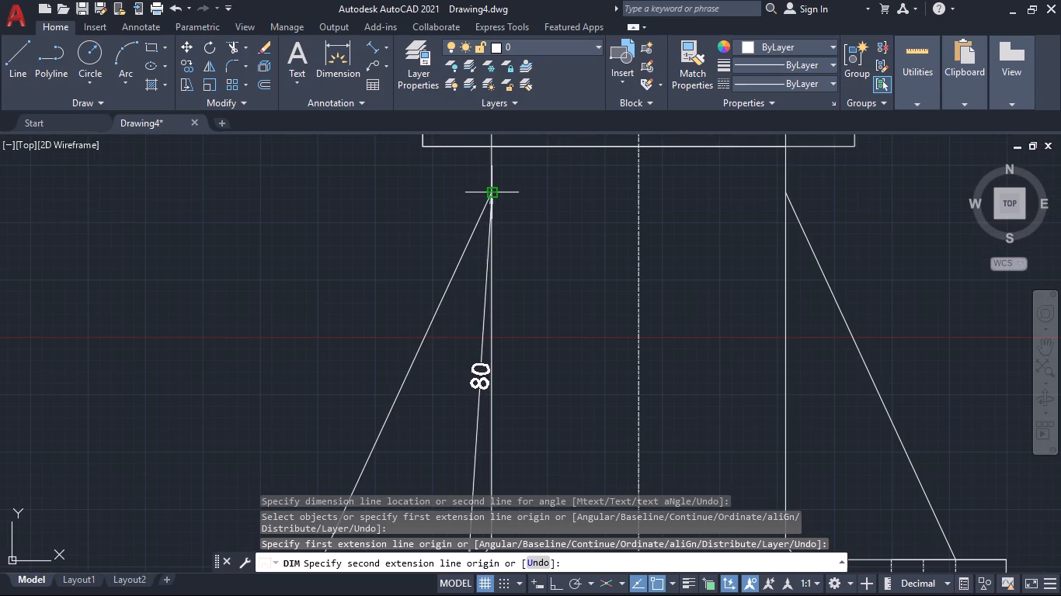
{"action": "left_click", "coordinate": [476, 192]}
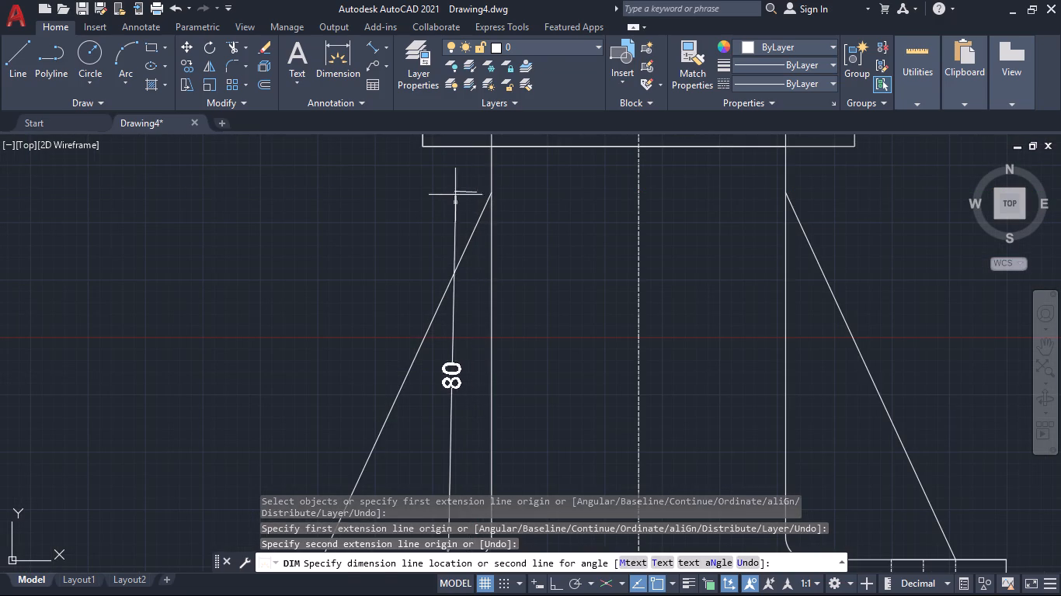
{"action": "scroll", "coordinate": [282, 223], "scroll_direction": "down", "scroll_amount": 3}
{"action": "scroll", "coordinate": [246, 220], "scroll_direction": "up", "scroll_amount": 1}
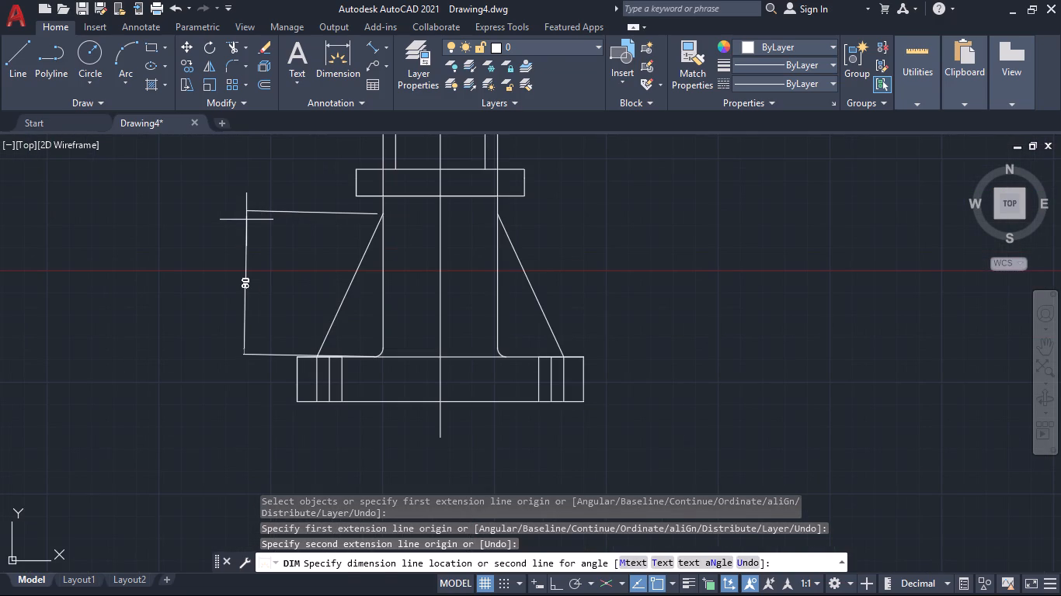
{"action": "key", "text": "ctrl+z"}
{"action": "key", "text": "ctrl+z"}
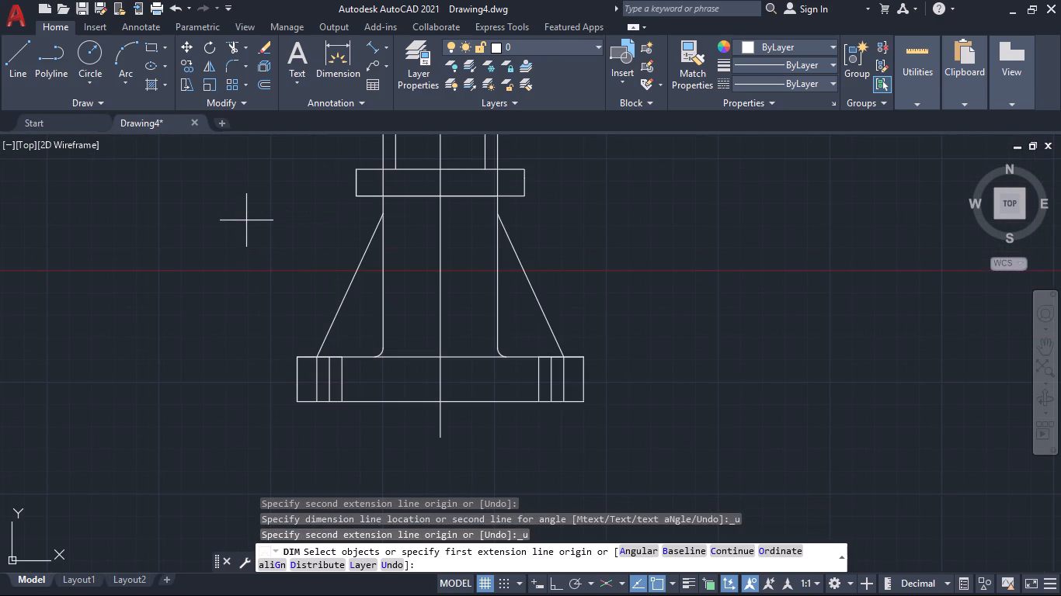
Dimension the left rib's vertical height down to the base's top edge and its sloped edge's length, placing both outside the rib.
{"action": "left_click", "coordinate": [383, 212]}
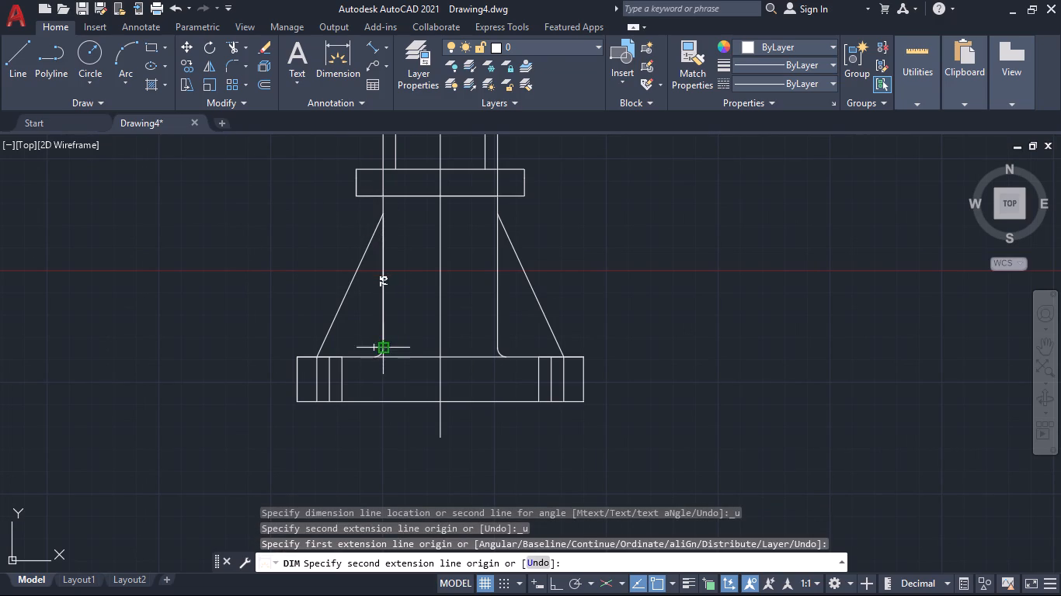
{"action": "scroll", "coordinate": [385, 359], "scroll_direction": "up", "scroll_amount": 3}
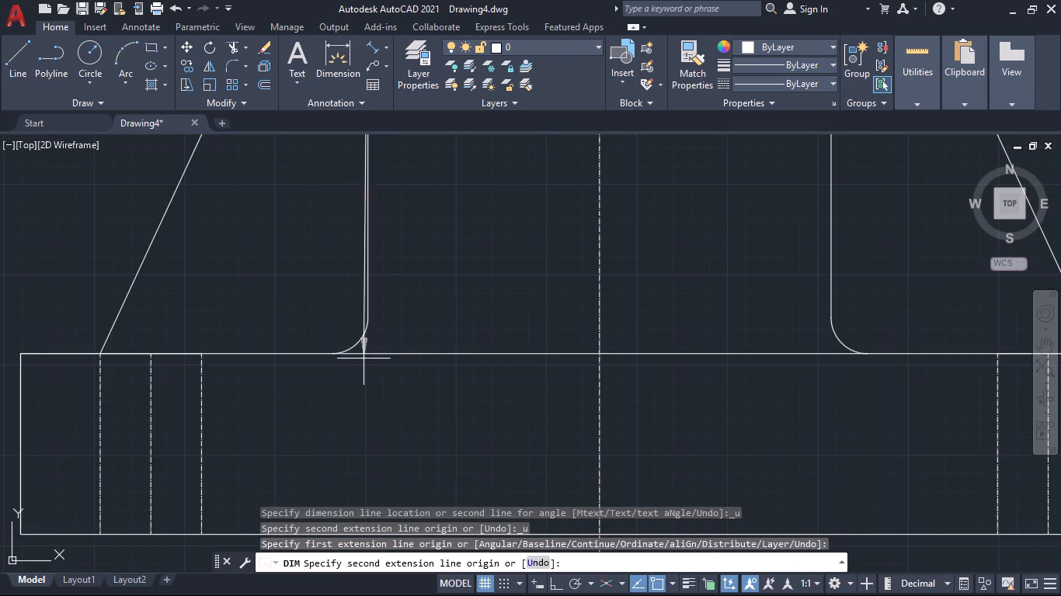
{"action": "left_click", "coordinate": [372, 356]}
{"action": "scroll", "coordinate": [244, 359], "scroll_direction": "down", "scroll_amount": 2}
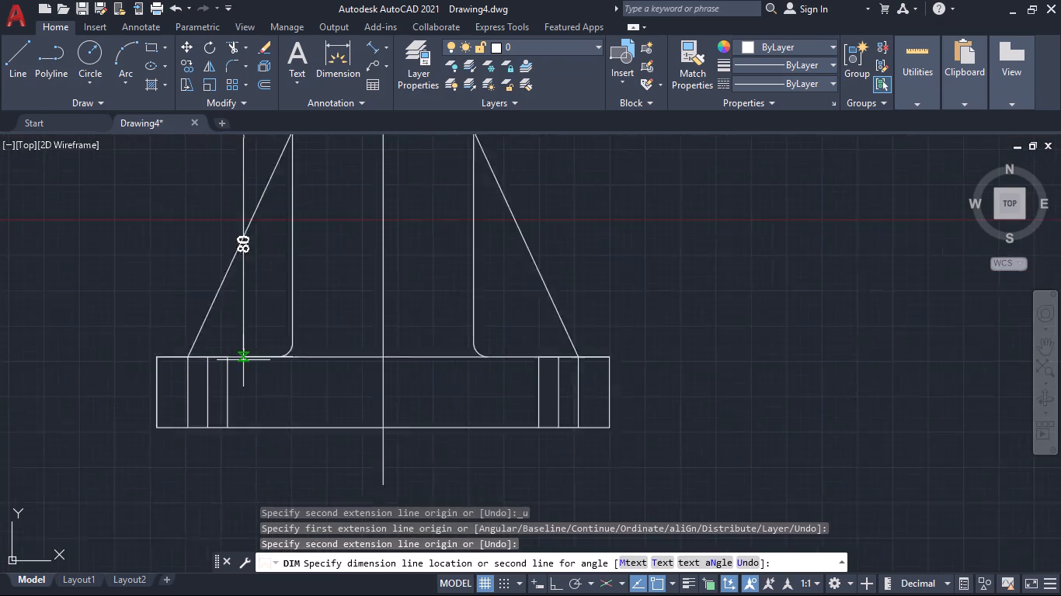
{"action": "scroll", "coordinate": [243, 360], "scroll_direction": "down", "scroll_amount": 1}
{"action": "left_click", "coordinate": [153, 352]}
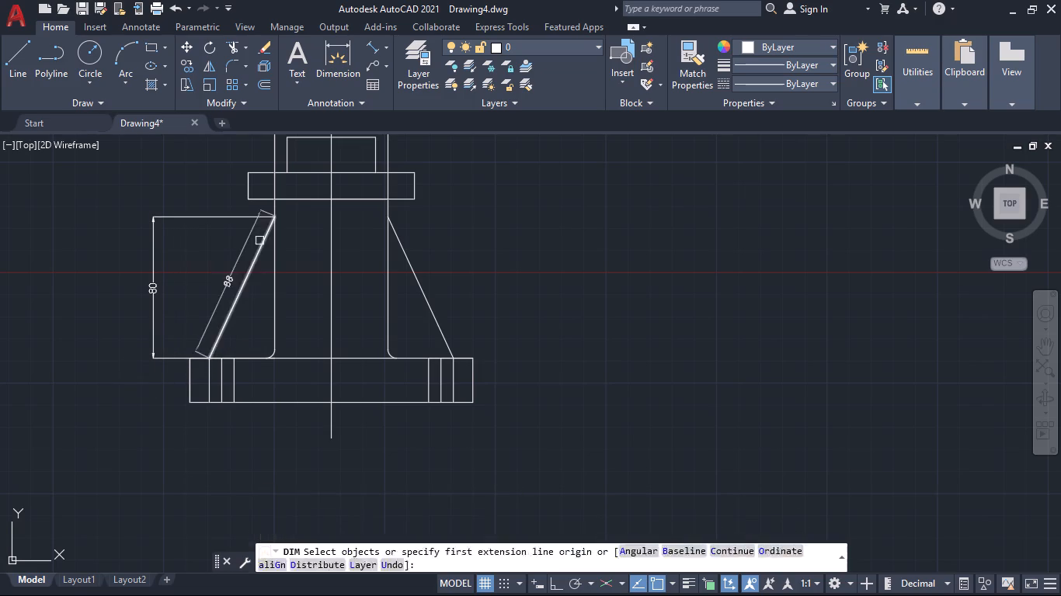
{"action": "left_click", "coordinate": [256, 254]}
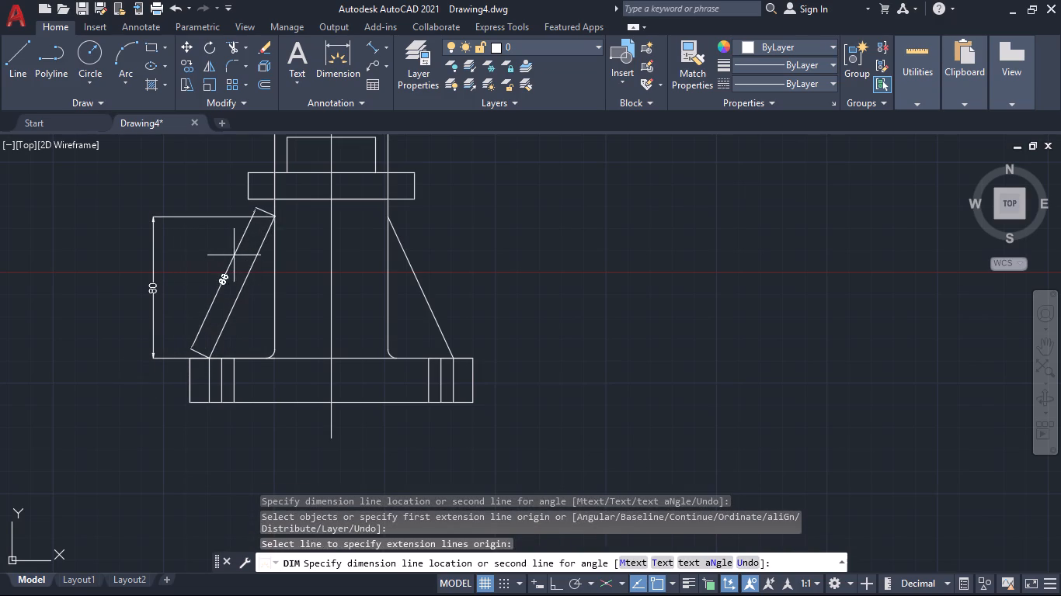
{"action": "left_click", "coordinate": [234, 255]}
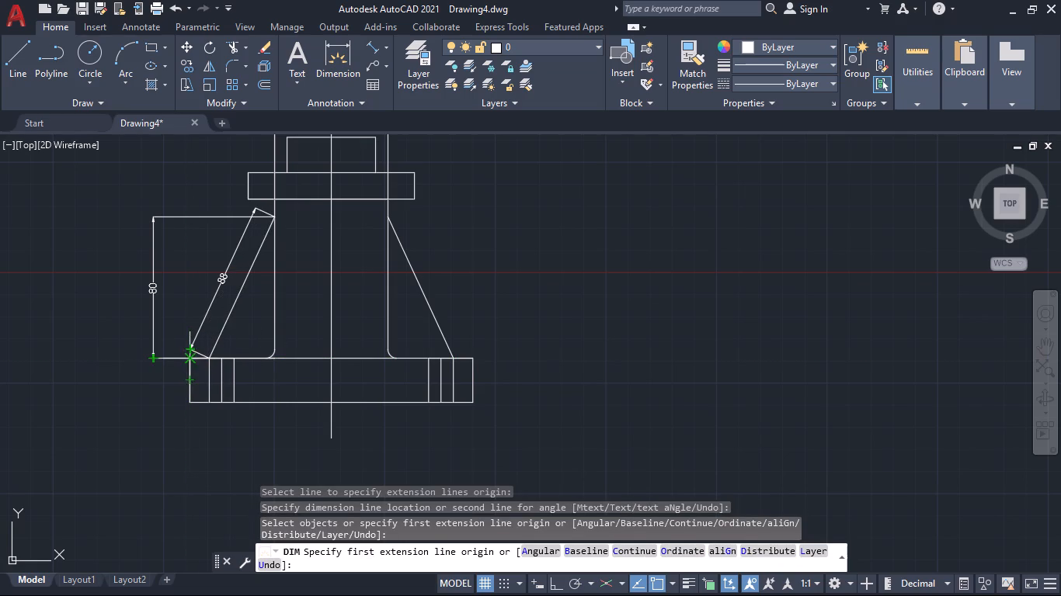
Dimension the base's thickness to the left of the front view and its overall width below the view.
{"action": "left_click", "coordinate": [189, 359]}
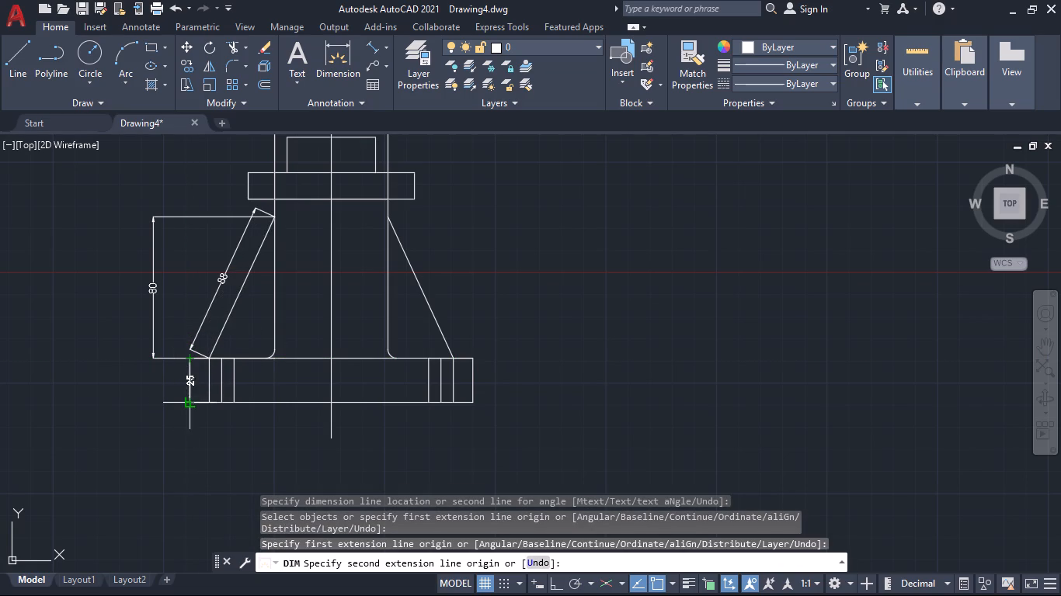
{"action": "left_click", "coordinate": [190, 401]}
{"action": "left_click", "coordinate": [128, 399]}
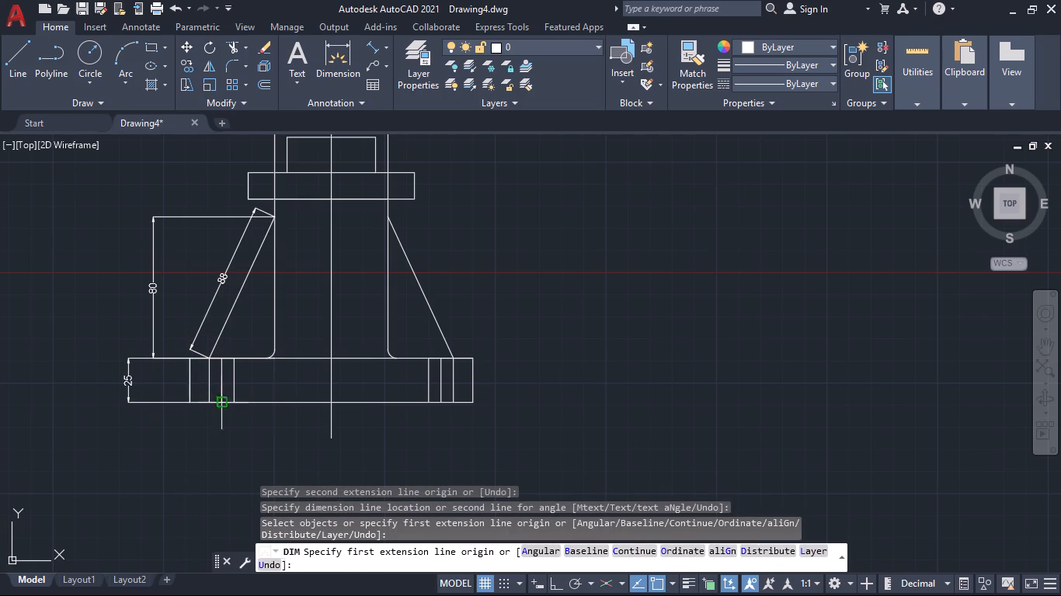
{"action": "left_click", "coordinate": [191, 407]}
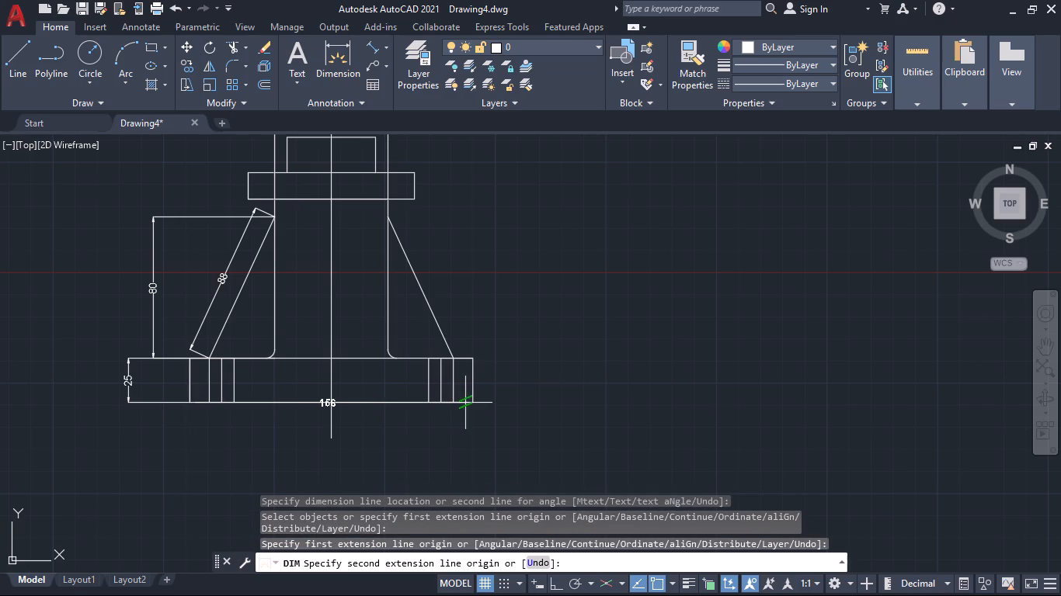
{"action": "left_click", "coordinate": [475, 402]}
{"action": "left_click", "coordinate": [470, 467]}
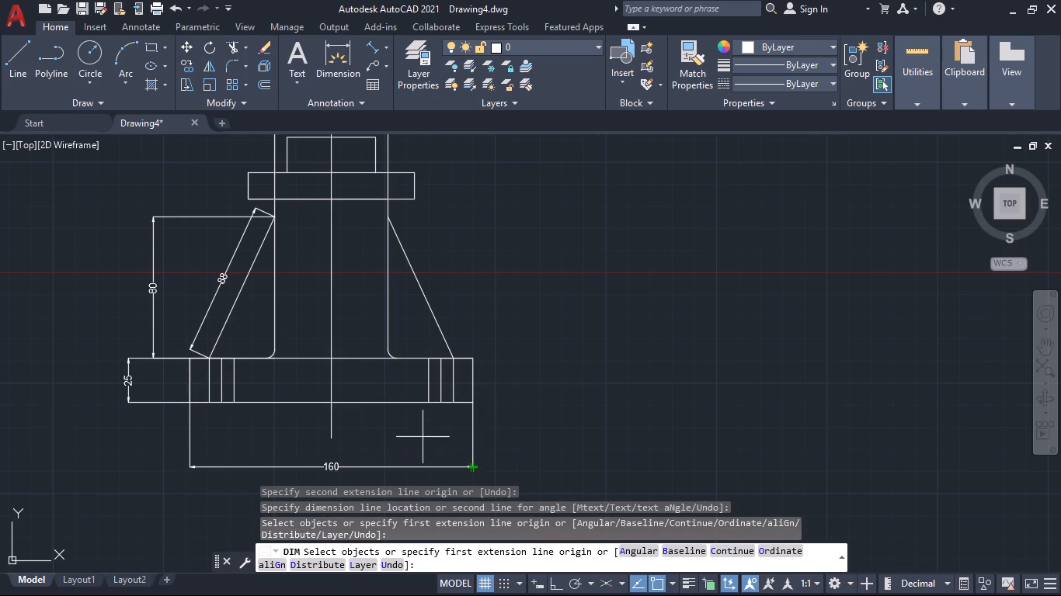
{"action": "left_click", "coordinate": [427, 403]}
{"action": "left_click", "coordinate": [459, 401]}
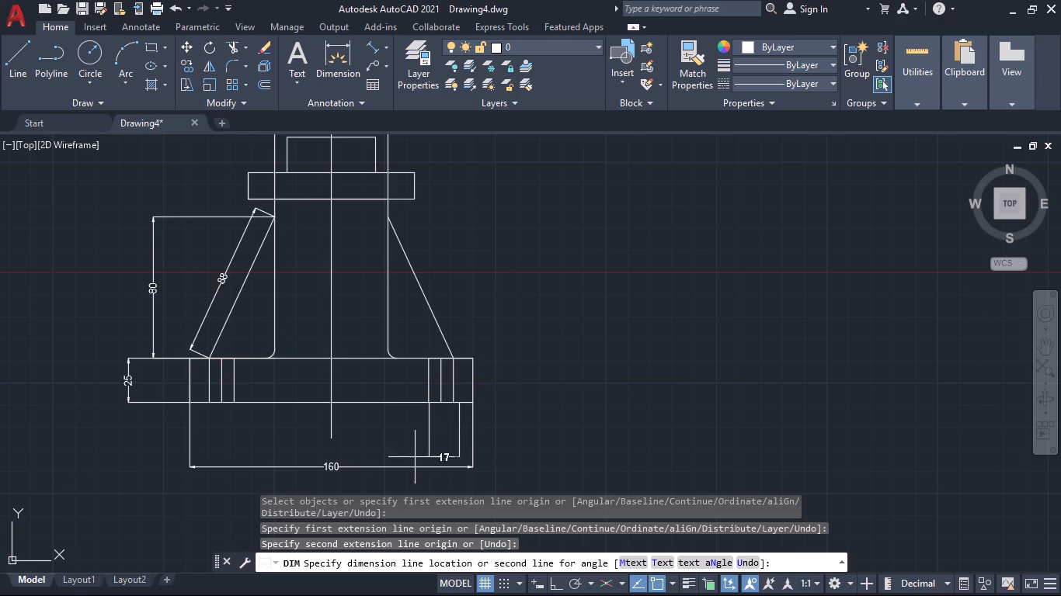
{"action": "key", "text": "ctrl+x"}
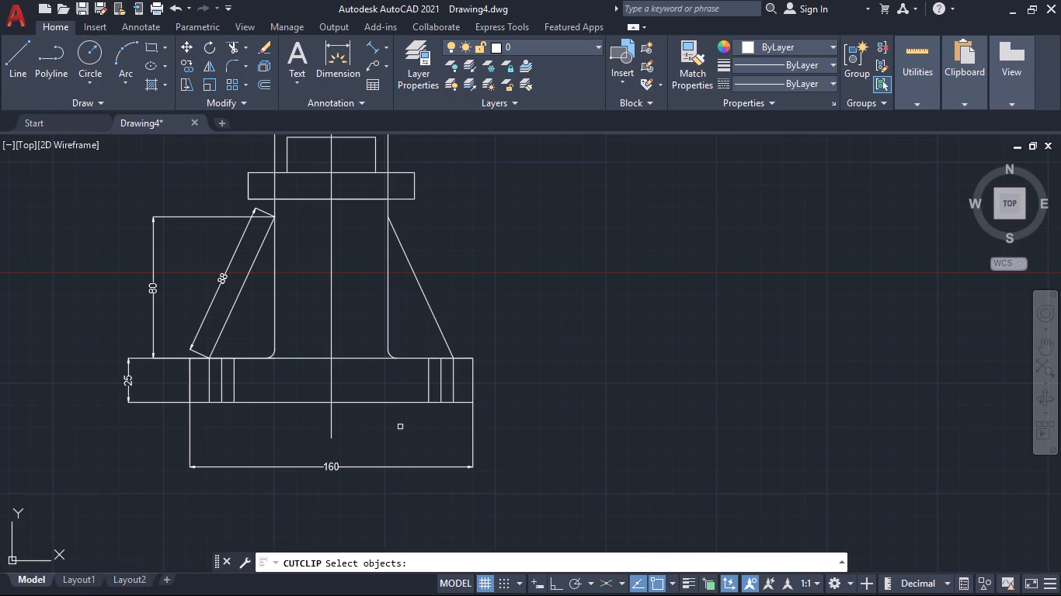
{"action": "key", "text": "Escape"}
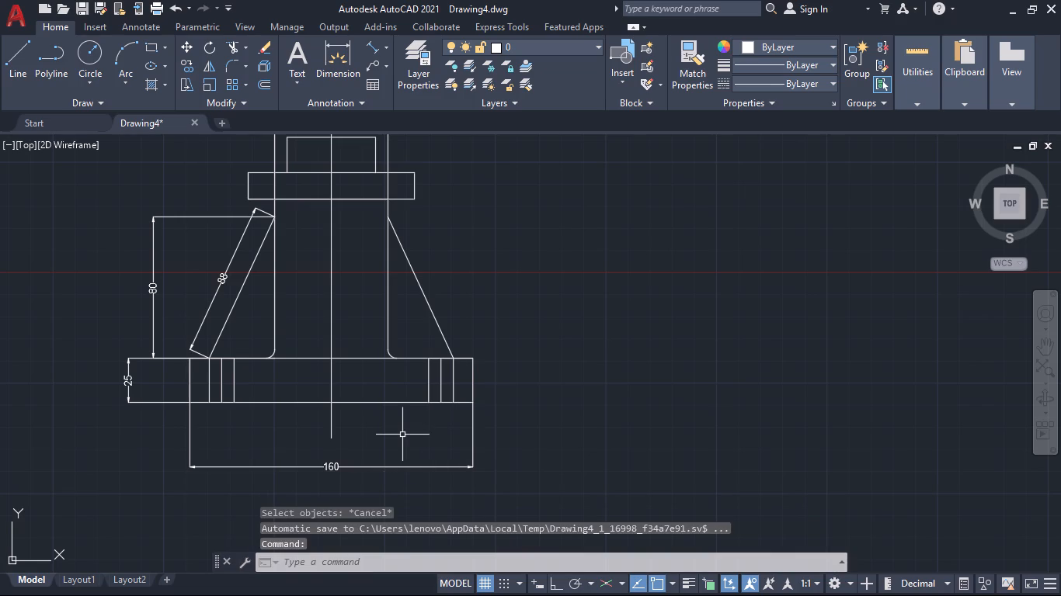
Dimension the width of the right mounting hole in the front view's base, placing the dimension just below the base.
{"action": "left_click", "coordinate": [335, 53]}
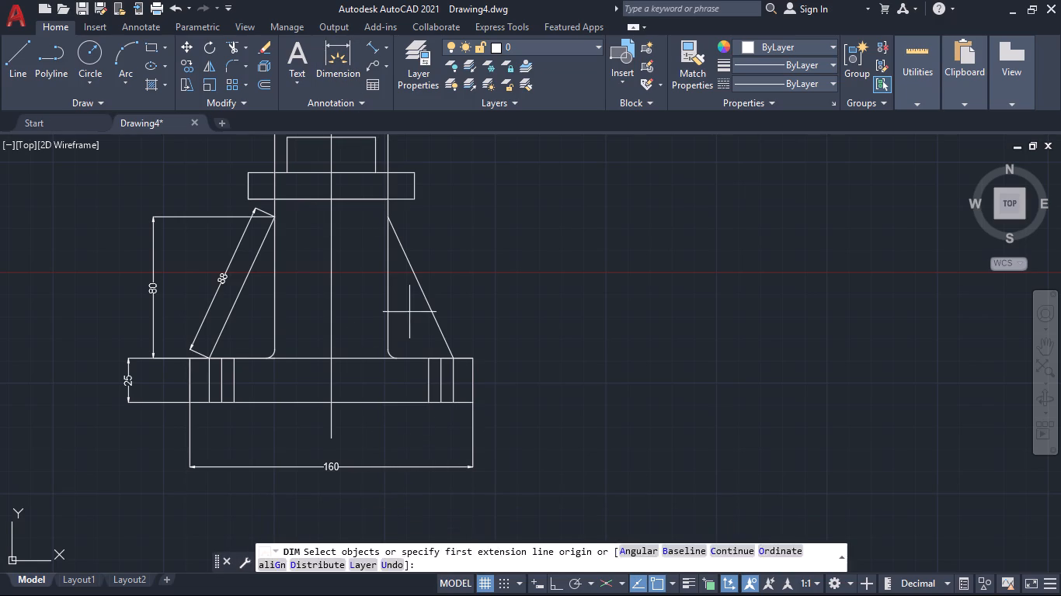
{"action": "scroll", "coordinate": [415, 376], "scroll_direction": "up", "scroll_amount": 1}
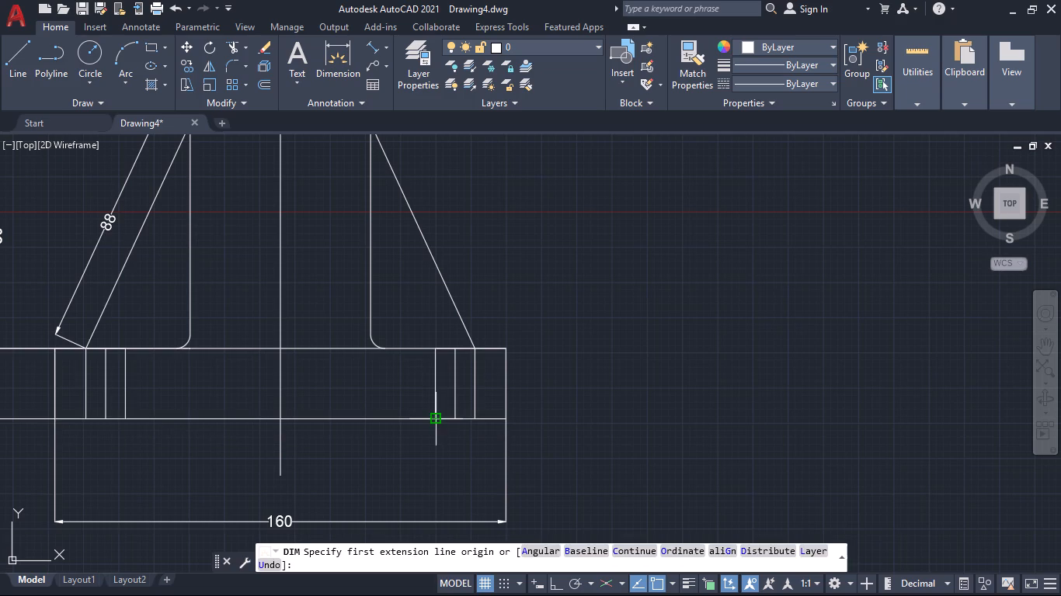
{"action": "left_click", "coordinate": [435, 416]}
{"action": "left_click", "coordinate": [478, 418]}
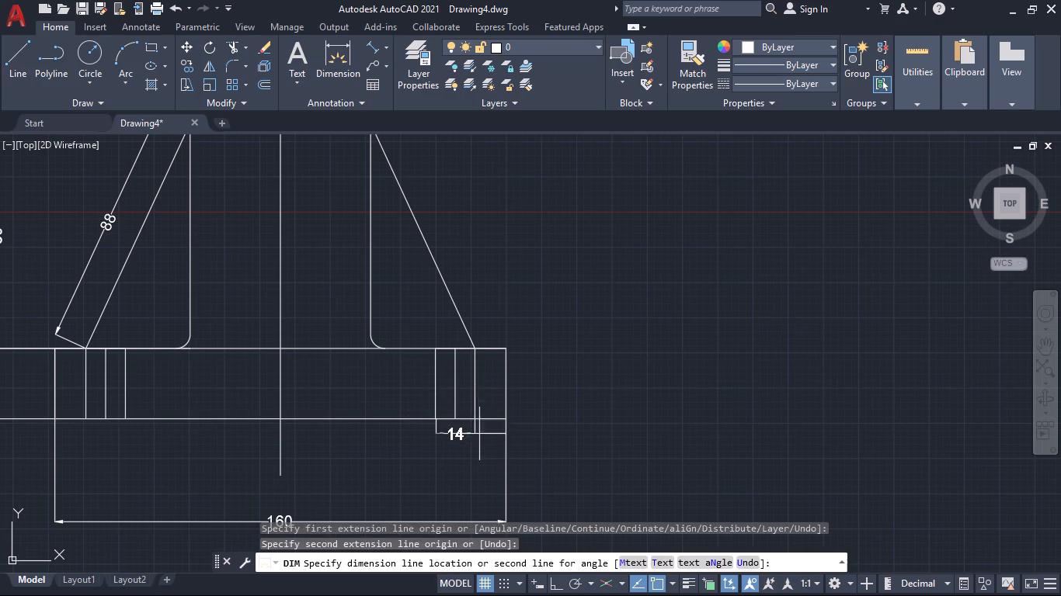
{"action": "left_click", "coordinate": [475, 468]}
Dimension the flange's thickness at its right end, placing the dimension to the right of the flange.
{"action": "scroll", "coordinate": [515, 355], "scroll_direction": "down", "scroll_amount": 2}
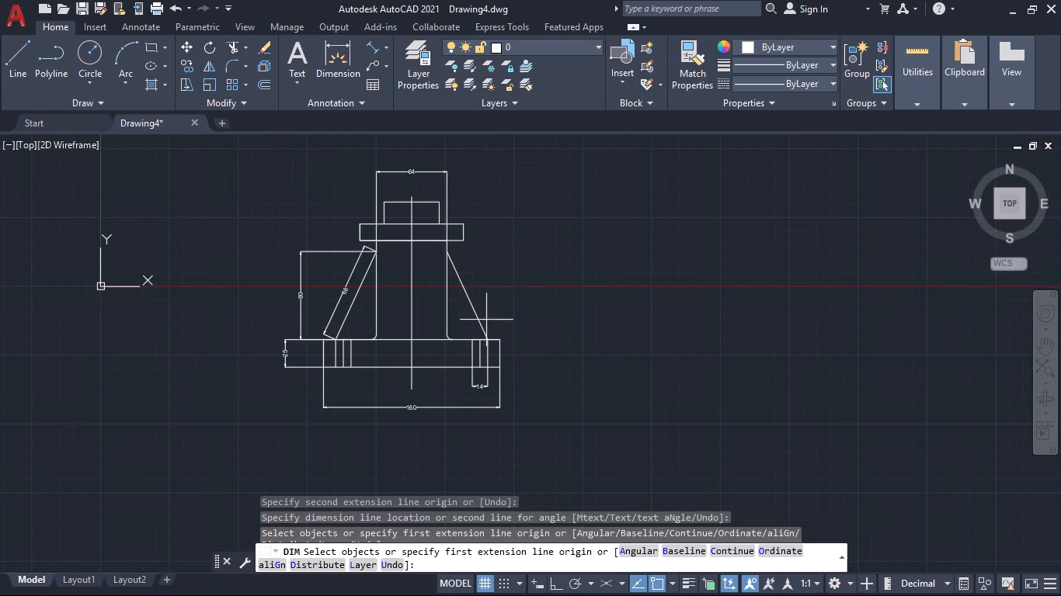
{"action": "scroll", "coordinate": [450, 334], "scroll_direction": "up", "scroll_amount": 4}
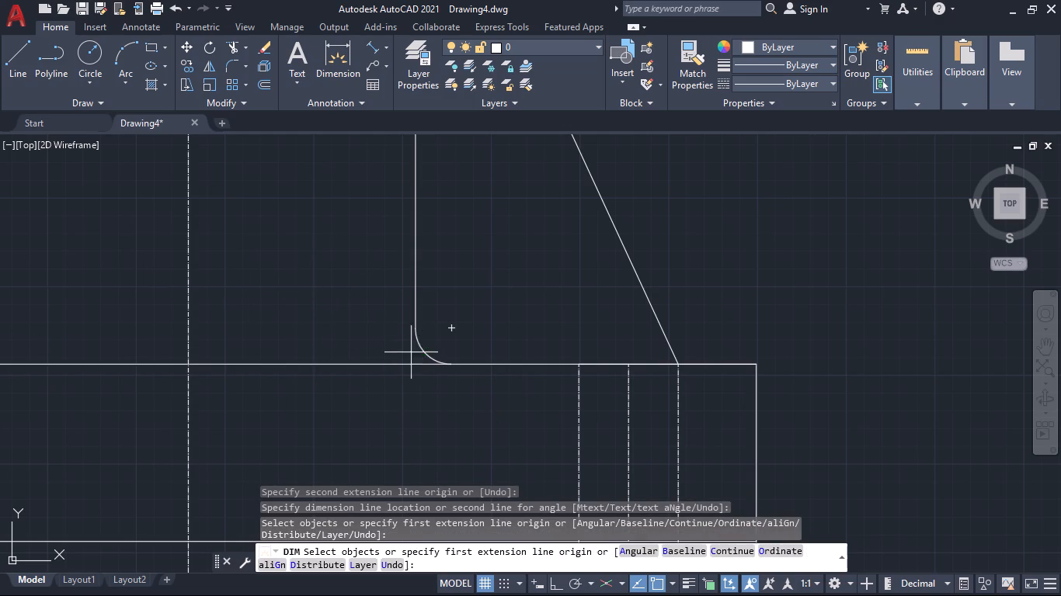
{"action": "scroll", "coordinate": [468, 354], "scroll_direction": "down", "scroll_amount": 5}
{"action": "scroll", "coordinate": [468, 304], "scroll_direction": "up", "scroll_amount": 1}
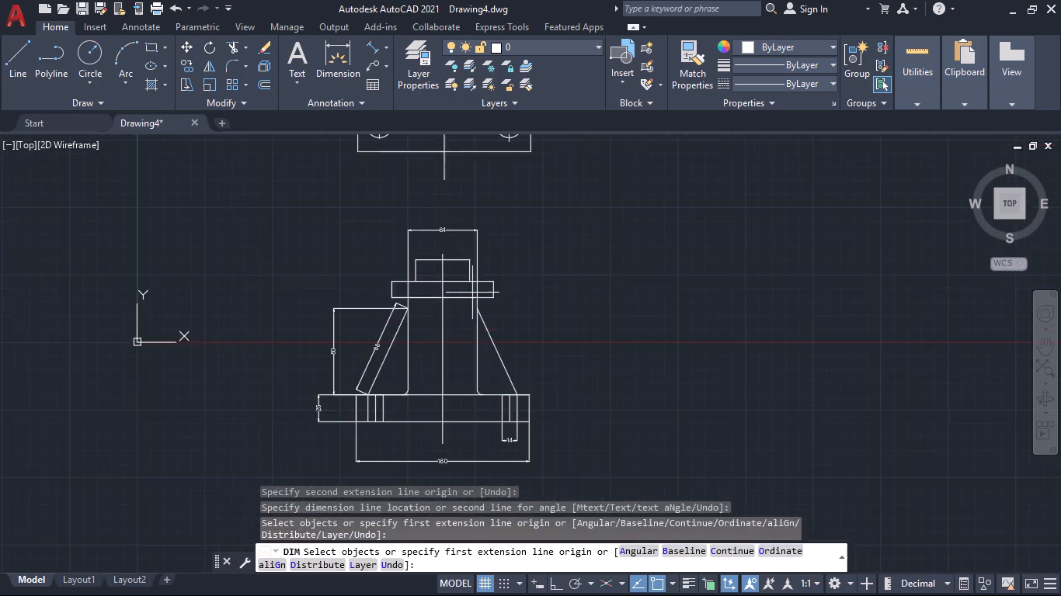
{"action": "scroll", "coordinate": [474, 289], "scroll_direction": "up", "scroll_amount": 3}
{"action": "left_click", "coordinate": [541, 255]}
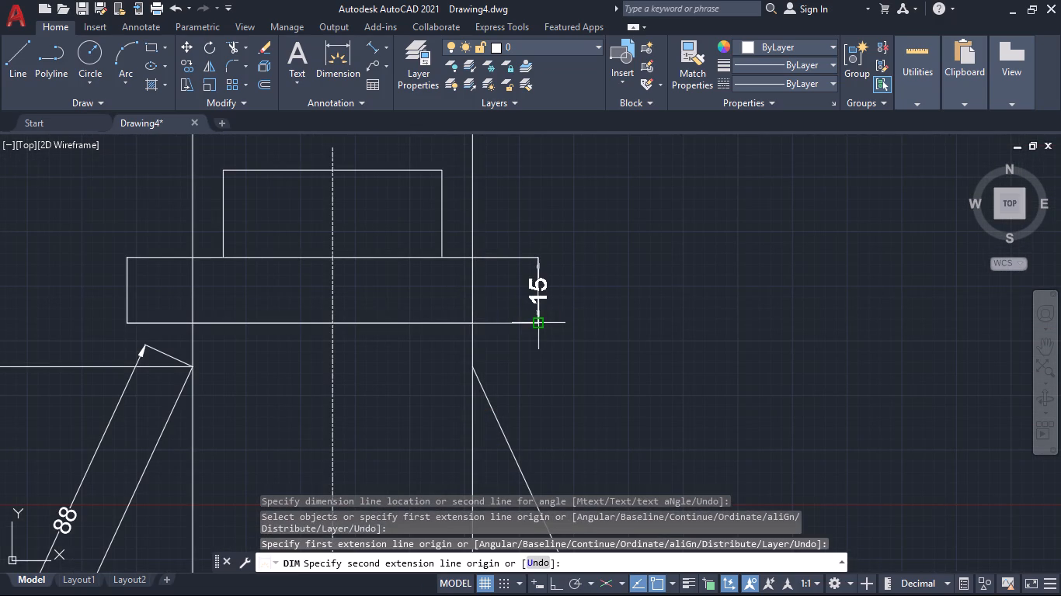
{"action": "left_click", "coordinate": [541, 326]}
{"action": "left_click", "coordinate": [608, 328]}
Add a radius dimension to the right fillet between the column and the base, placing its text above the arc.
{"action": "scroll", "coordinate": [651, 387], "scroll_direction": "down", "scroll_amount": 2}
{"action": "scroll", "coordinate": [639, 407], "scroll_direction": "up", "scroll_amount": 1}
{"action": "middle_click_drag", "start_coordinate": [639, 407], "coordinate": [581, 340]}
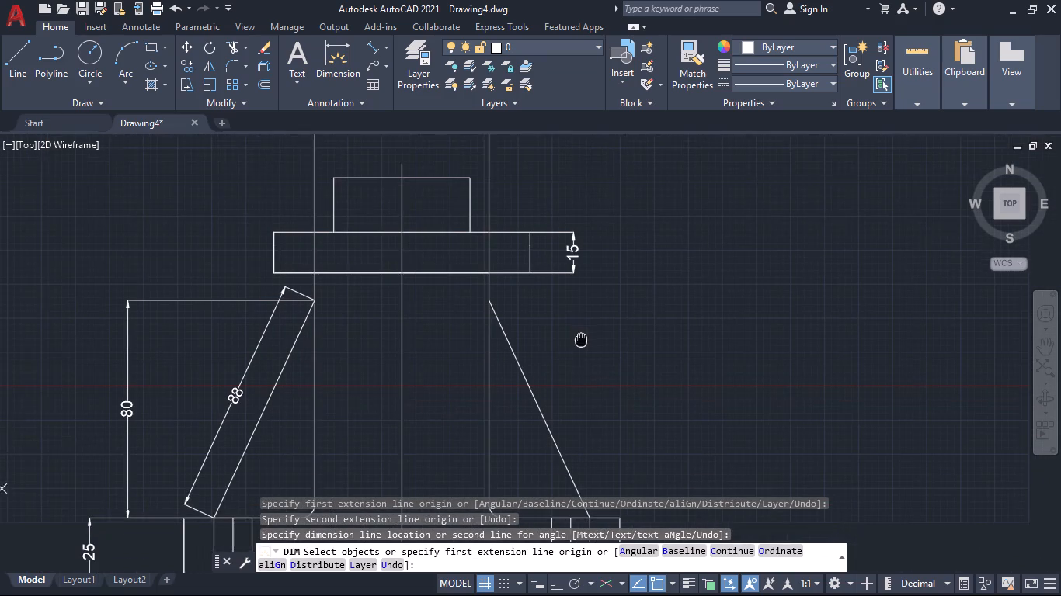
{"action": "middle_click_drag", "start_coordinate": [581, 340], "coordinate": [581, 338]}
{"action": "scroll", "coordinate": [609, 352], "scroll_direction": "down", "scroll_amount": 1}
{"action": "middle_click_drag", "start_coordinate": [620, 381], "coordinate": [655, 345]}
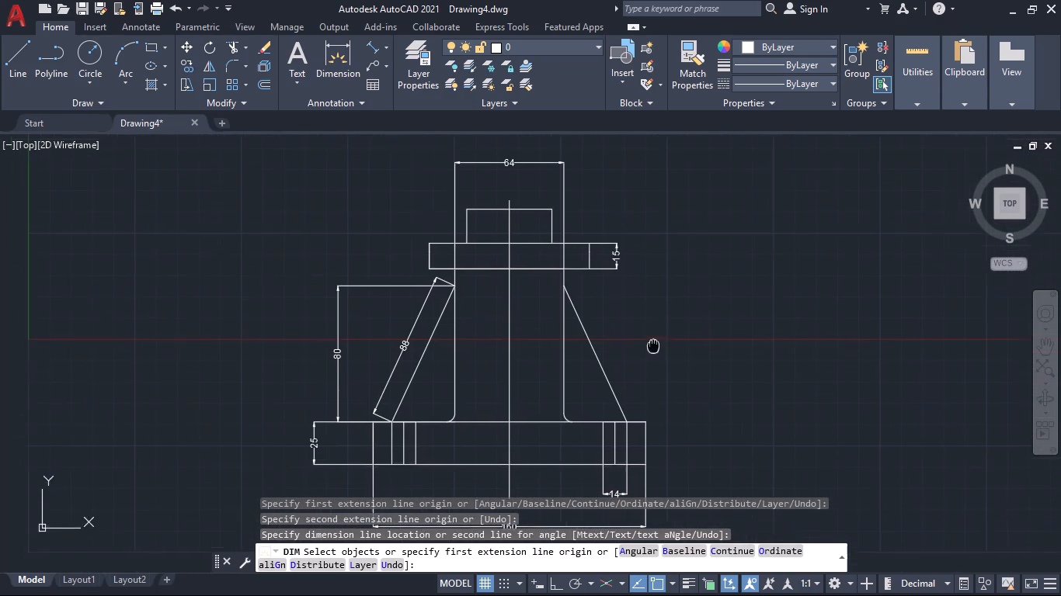
{"action": "middle_click_drag", "start_coordinate": [655, 345], "coordinate": [658, 344]}
{"action": "left_click", "coordinate": [386, 48]}
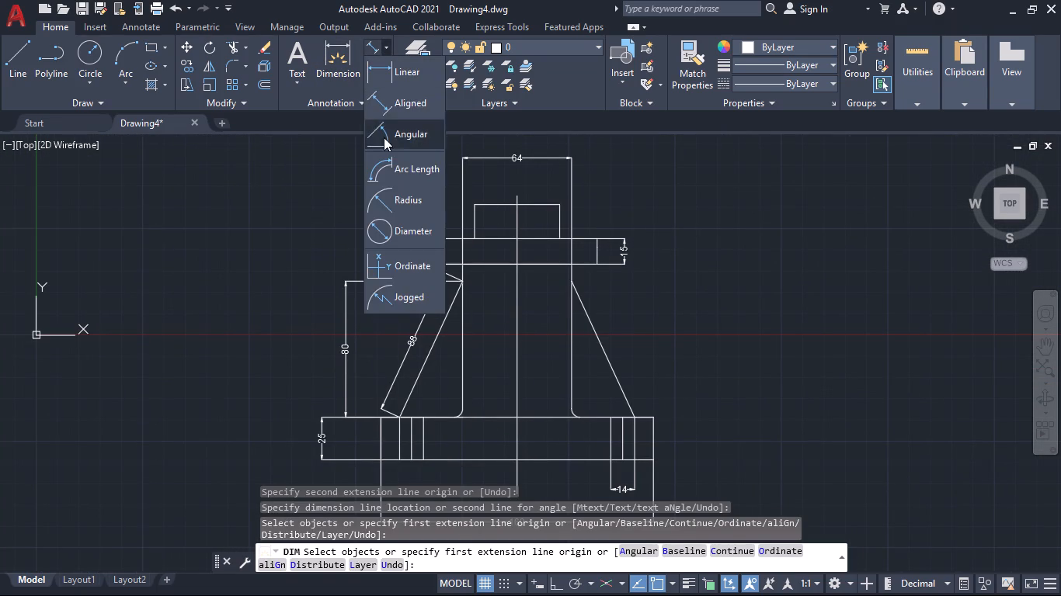
{"action": "left_click", "coordinate": [391, 198]}
{"action": "scroll", "coordinate": [562, 404], "scroll_direction": "up", "scroll_amount": 5}
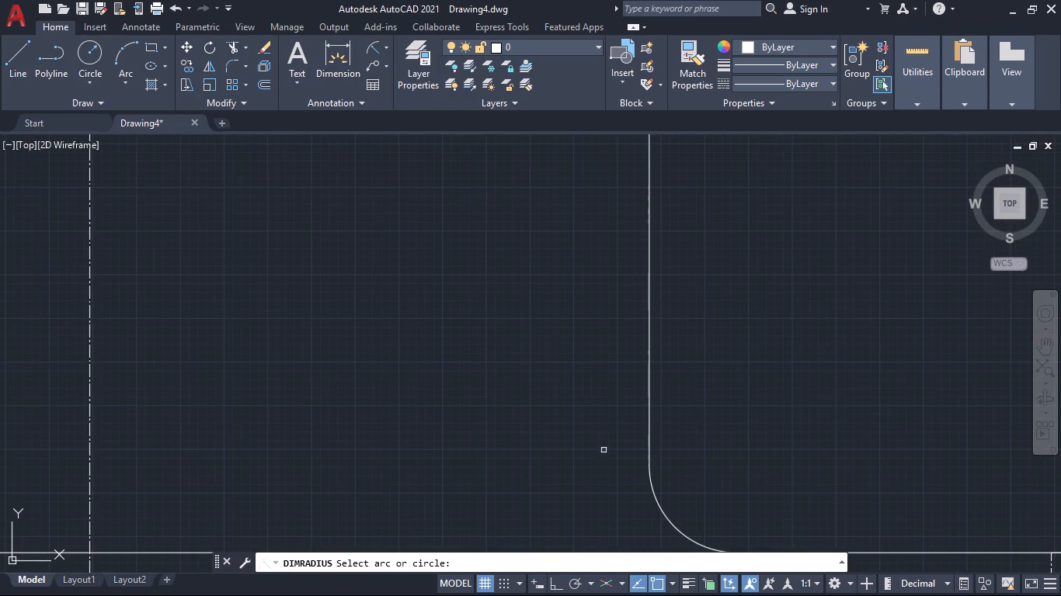
{"action": "left_click", "coordinate": [667, 517]}
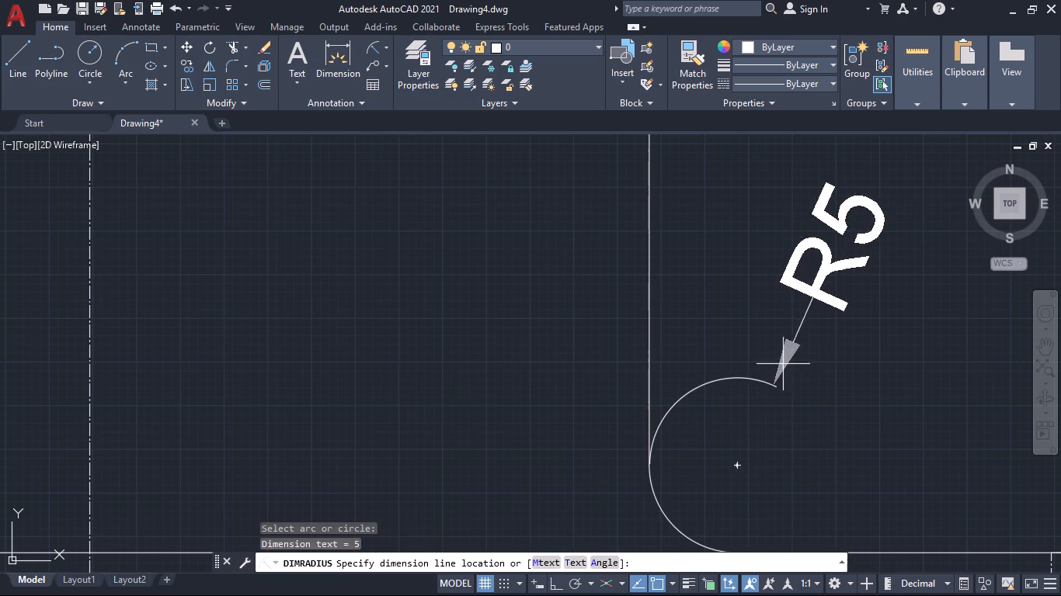
{"action": "left_click", "coordinate": [735, 339]}
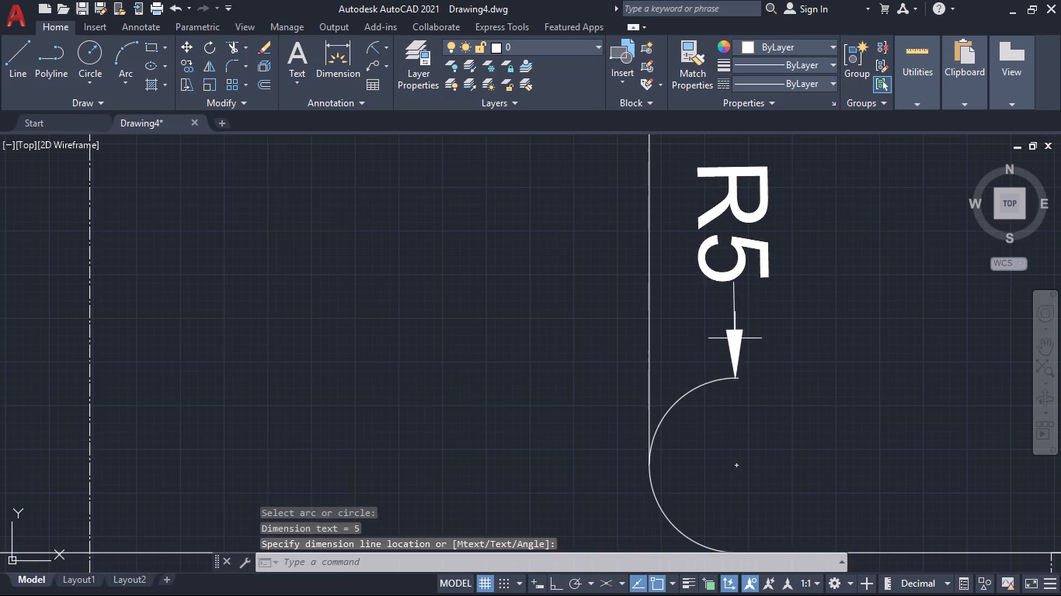
Move both views together with their dimensions up and to the right, farther from the origin.
{"action": "scroll", "coordinate": [781, 386], "scroll_direction": "down", "scroll_amount": 4}
{"action": "middle_click_drag", "start_coordinate": [724, 341], "coordinate": [704, 431]}
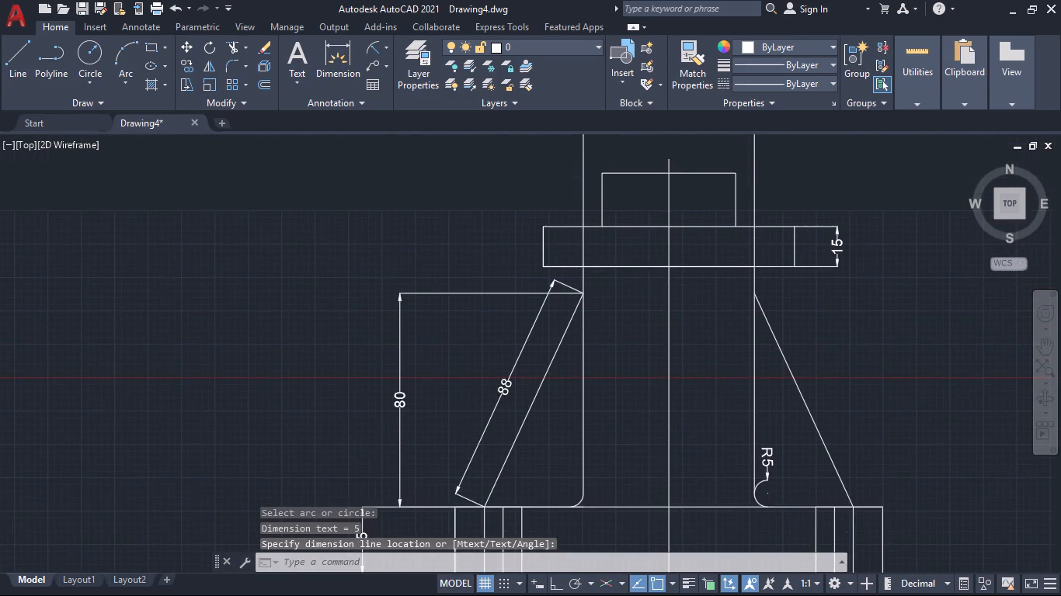
{"action": "scroll", "coordinate": [703, 414], "scroll_direction": "down", "scroll_amount": 3}
{"action": "scroll", "coordinate": [700, 470], "scroll_direction": "up", "scroll_amount": 1}
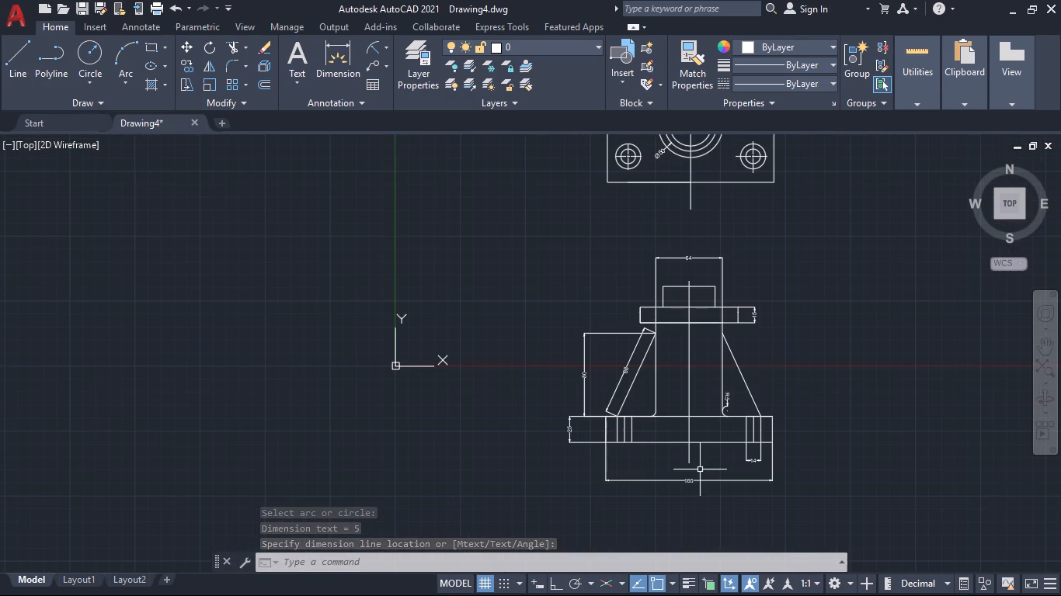
{"action": "middle_click_drag", "start_coordinate": [849, 477], "coordinate": [713, 483]}
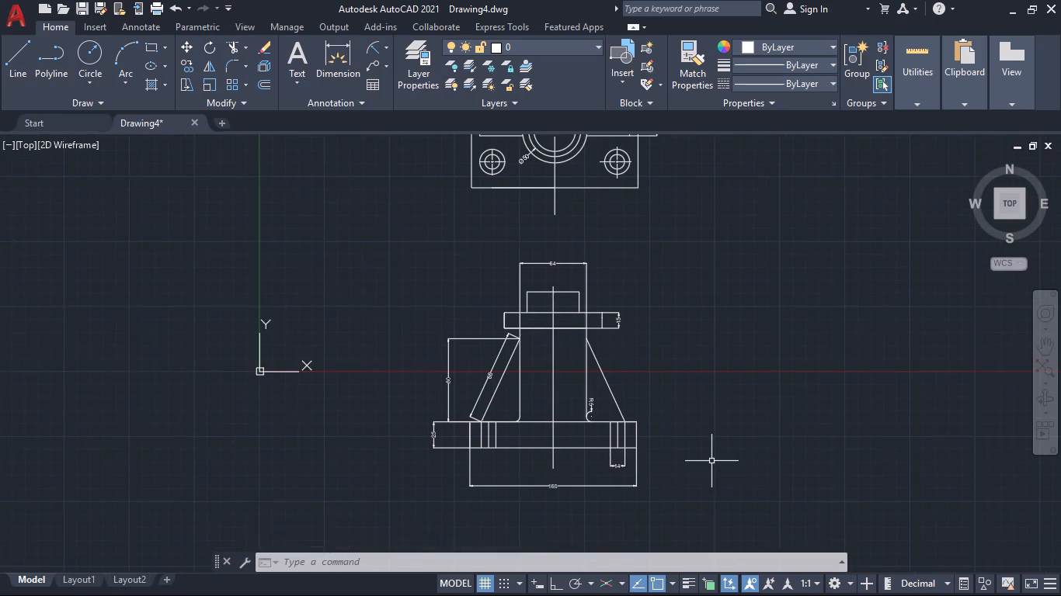
{"action": "scroll", "coordinate": [713, 460], "scroll_direction": "down", "scroll_amount": 2}
{"action": "middle_click_drag", "start_coordinate": [737, 449], "coordinate": [645, 409]}
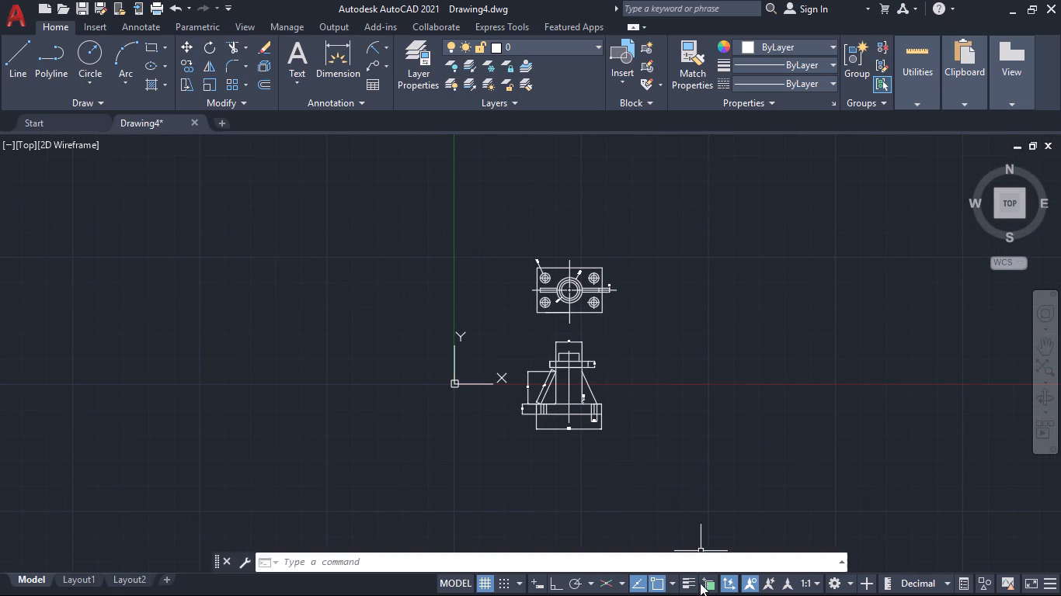
{"action": "left_click_drag", "start_coordinate": [673, 475], "coordinate": [667, 467]}
{"action": "left_click", "coordinate": [506, 222]}
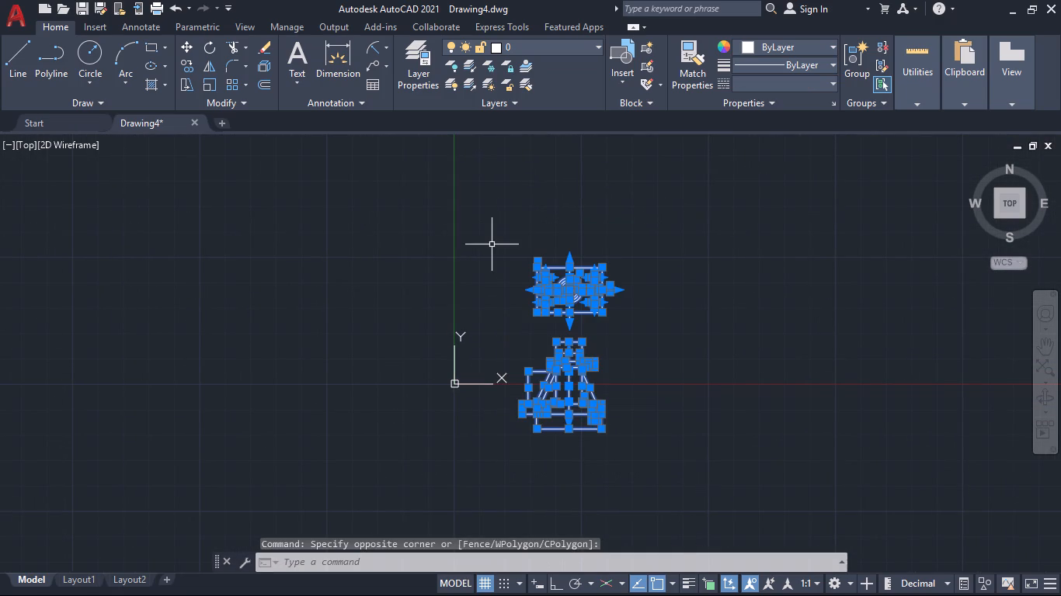
{"action": "key", "text": "m"}
{"action": "key", "text": "Return"}
{"action": "left_click", "coordinate": [645, 339]}
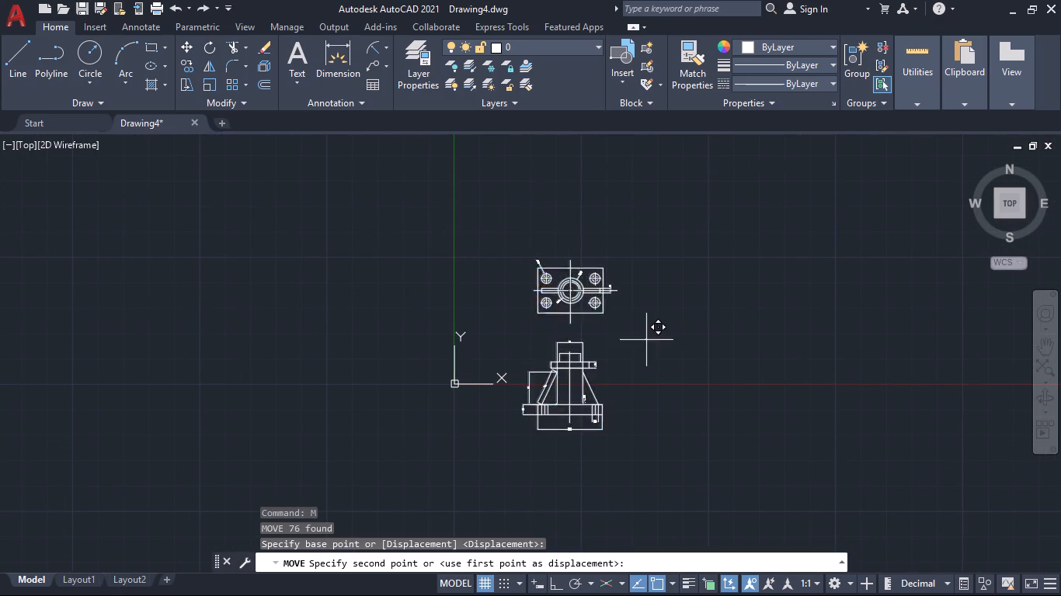
{"action": "middle_click_drag", "start_coordinate": [778, 236], "coordinate": [544, 425]}
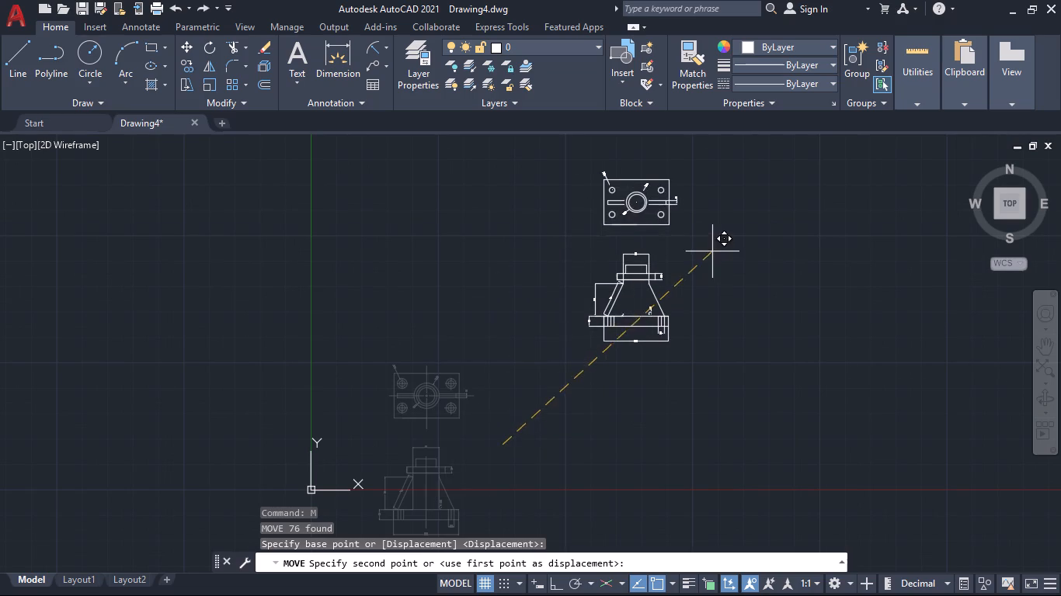
{"action": "left_click", "coordinate": [712, 249]}
Dimension the front view's height from the top boss's upper edge to the base's top edge, placing it right of the view.
{"action": "middle_click_drag", "start_coordinate": [723, 345], "coordinate": [631, 408]}
{"action": "scroll", "coordinate": [552, 362], "scroll_direction": "up", "scroll_amount": 2}
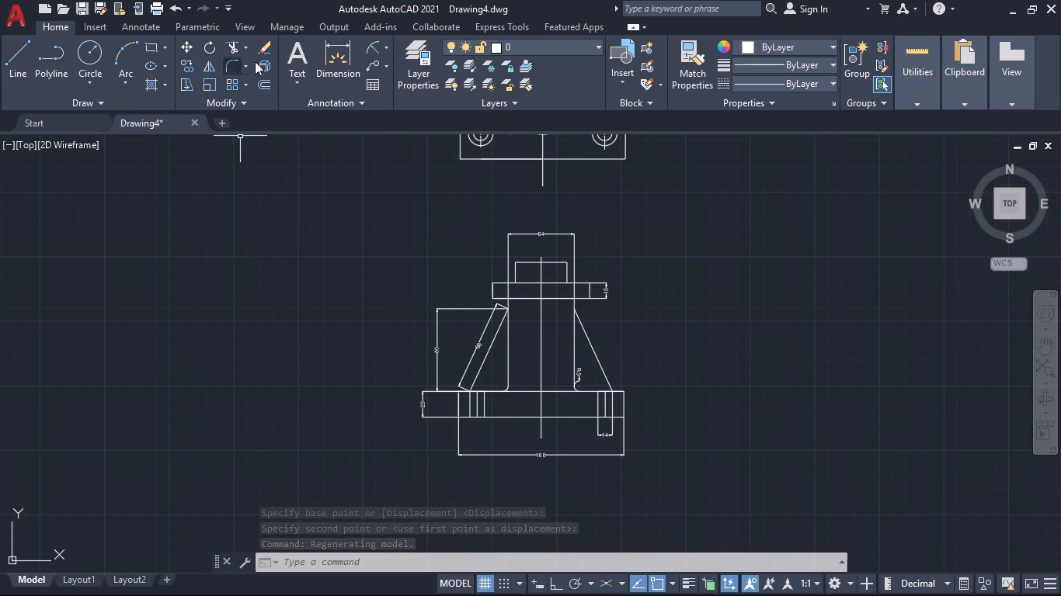
{"action": "left_click", "coordinate": [346, 50]}
{"action": "scroll", "coordinate": [593, 253], "scroll_direction": "up", "scroll_amount": 2}
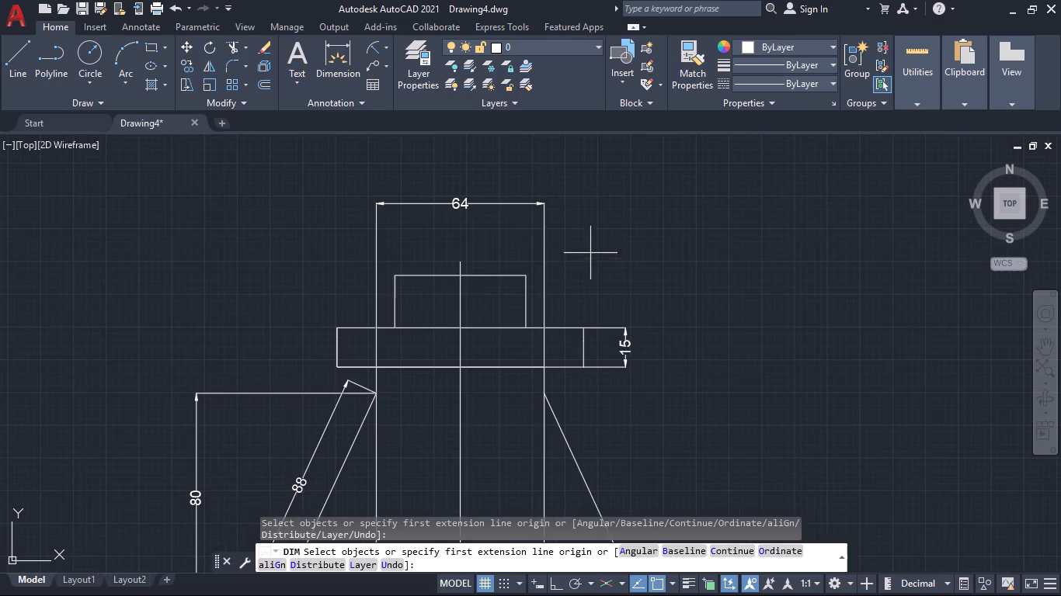
{"action": "left_click", "coordinate": [459, 275]}
{"action": "scroll", "coordinate": [468, 297], "scroll_direction": "down", "scroll_amount": 7}
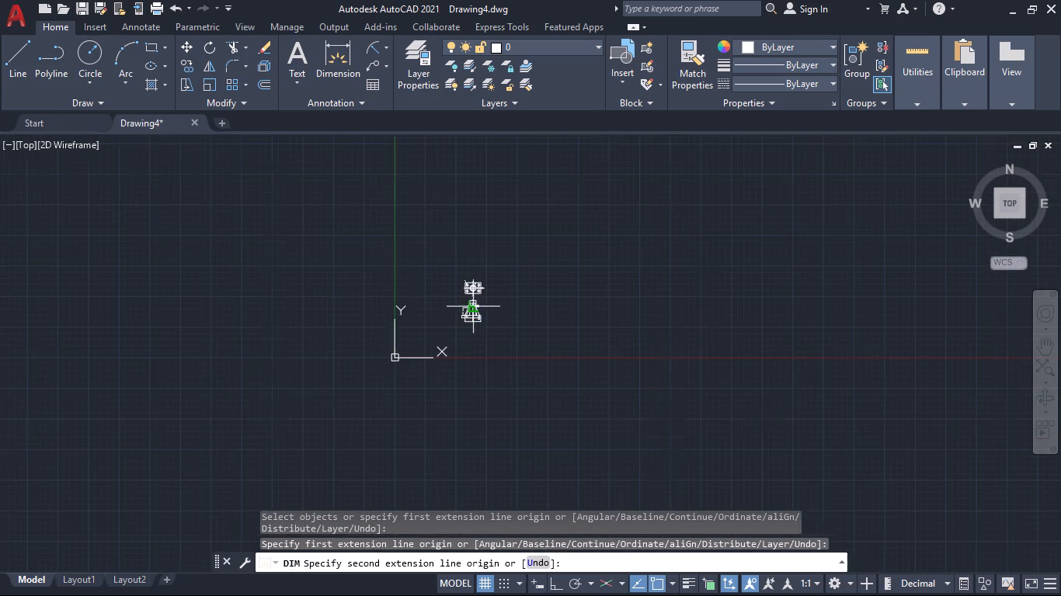
{"action": "scroll", "coordinate": [471, 321], "scroll_direction": "up", "scroll_amount": 8}
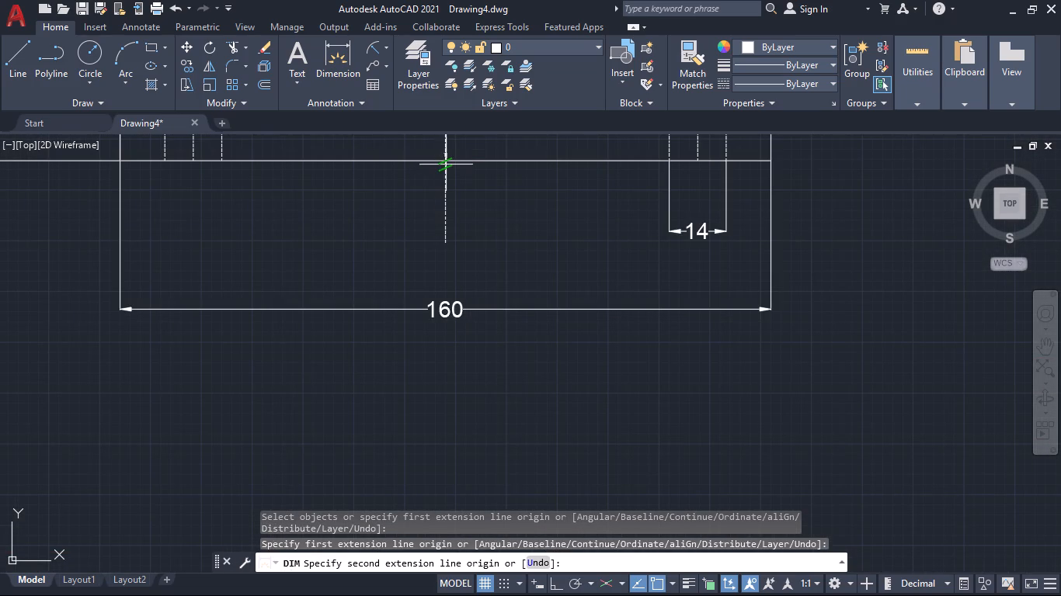
{"action": "left_click", "coordinate": [444, 161]}
{"action": "scroll", "coordinate": [504, 262], "scroll_direction": "down", "scroll_amount": 4}
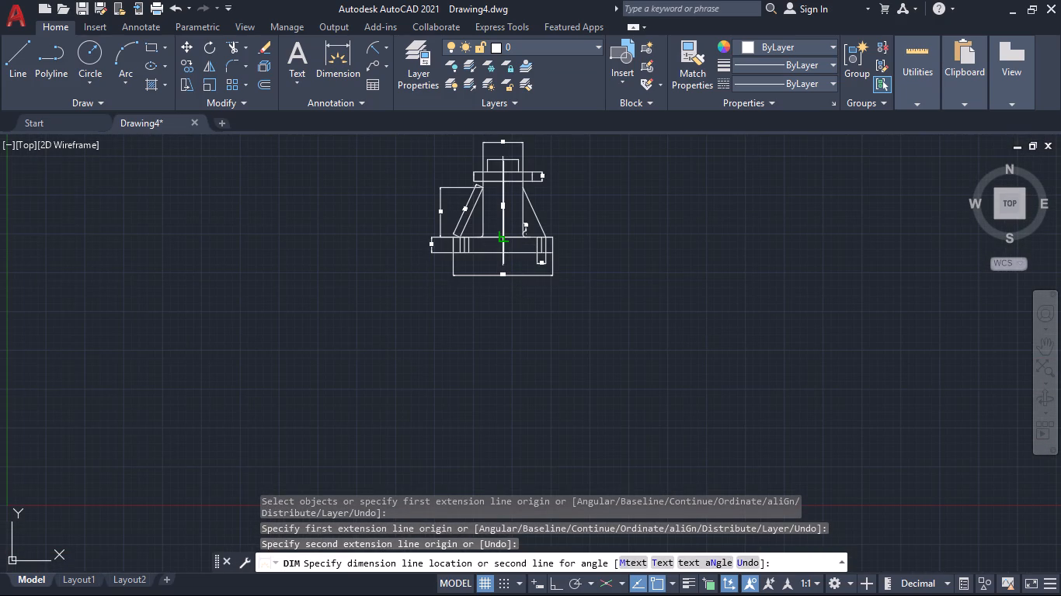
{"action": "key", "text": "ctrl+z"}
{"action": "scroll", "coordinate": [493, 232], "scroll_direction": "up", "scroll_amount": 6}
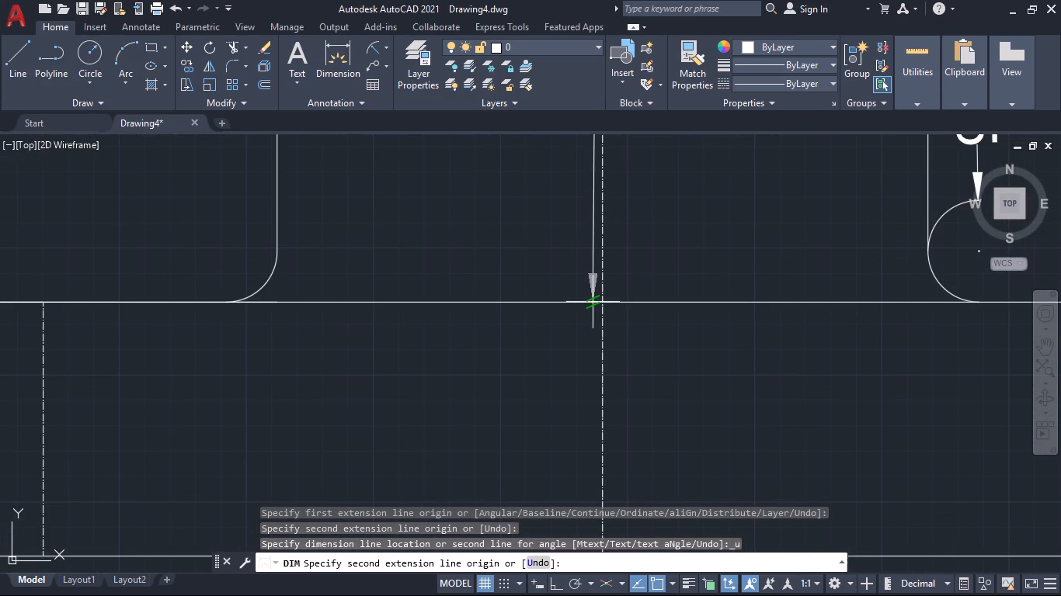
{"action": "left_click", "coordinate": [601, 306]}
{"action": "scroll", "coordinate": [666, 329], "scroll_direction": "down", "scroll_amount": 5}
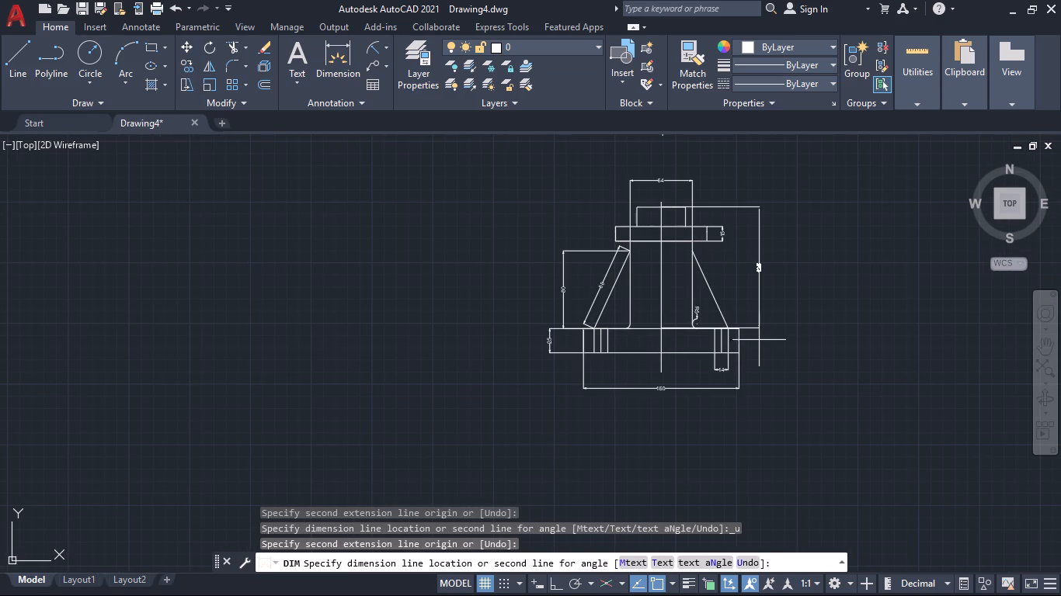
{"action": "left_click", "coordinate": [774, 338]}
{"action": "scroll", "coordinate": [770, 270], "scroll_direction": "up", "scroll_amount": 4}
{"action": "scroll", "coordinate": [768, 276], "scroll_direction": "down", "scroll_amount": 4}
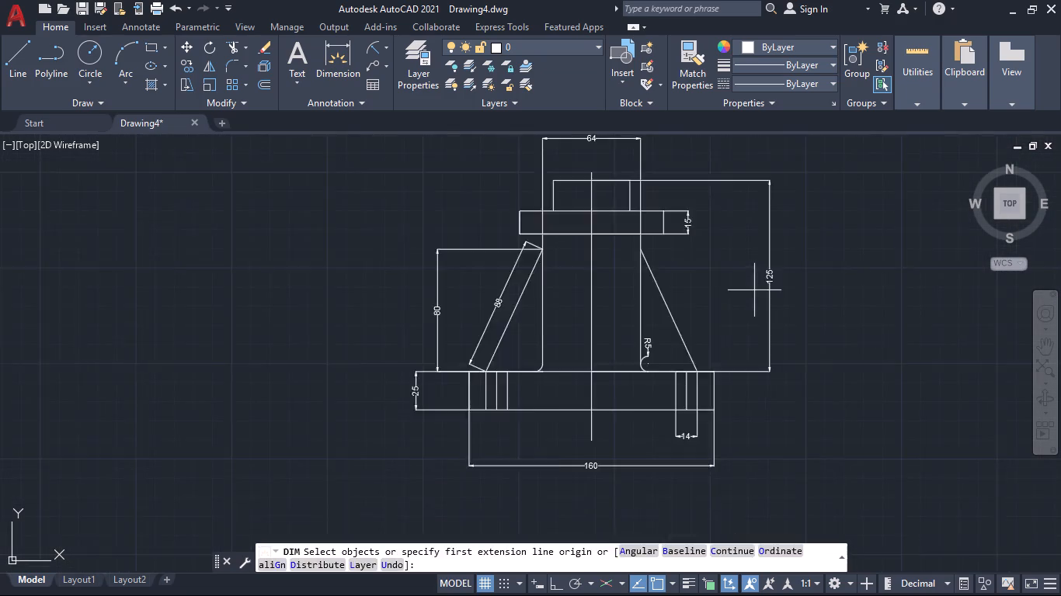
{"action": "key", "text": "Escape"}
Save the drawing in Documents as Crosshead Block, matching the reference image's name in File Explorer's Screenshots folder.
{"action": "scroll", "coordinate": [713, 320], "scroll_direction": "down", "scroll_amount": 1}
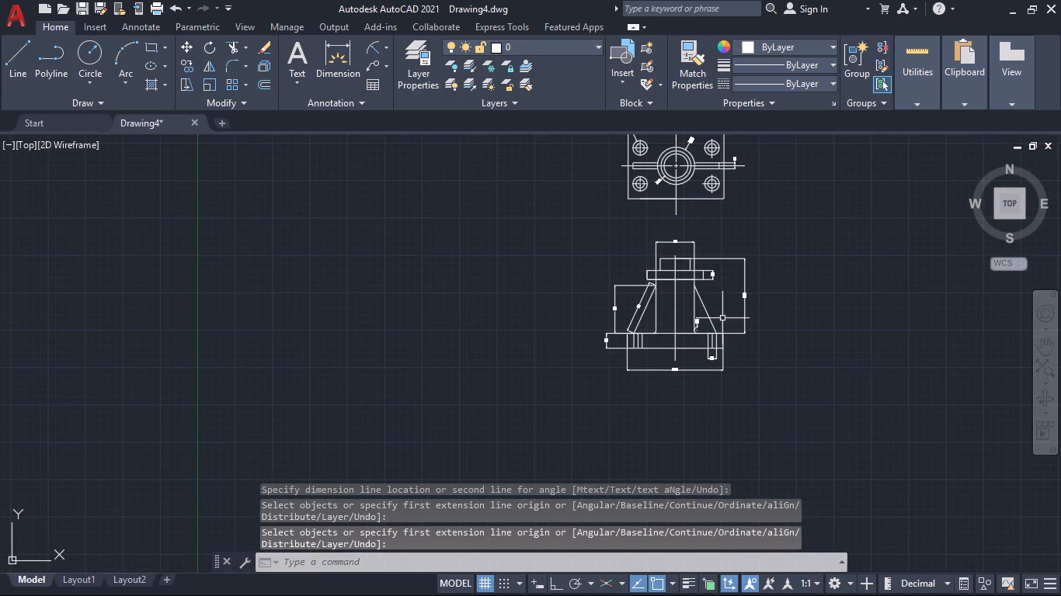
{"action": "middle_click_drag", "start_coordinate": [758, 366], "coordinate": [629, 427]}
{"action": "key", "text": "ctrl+s"}
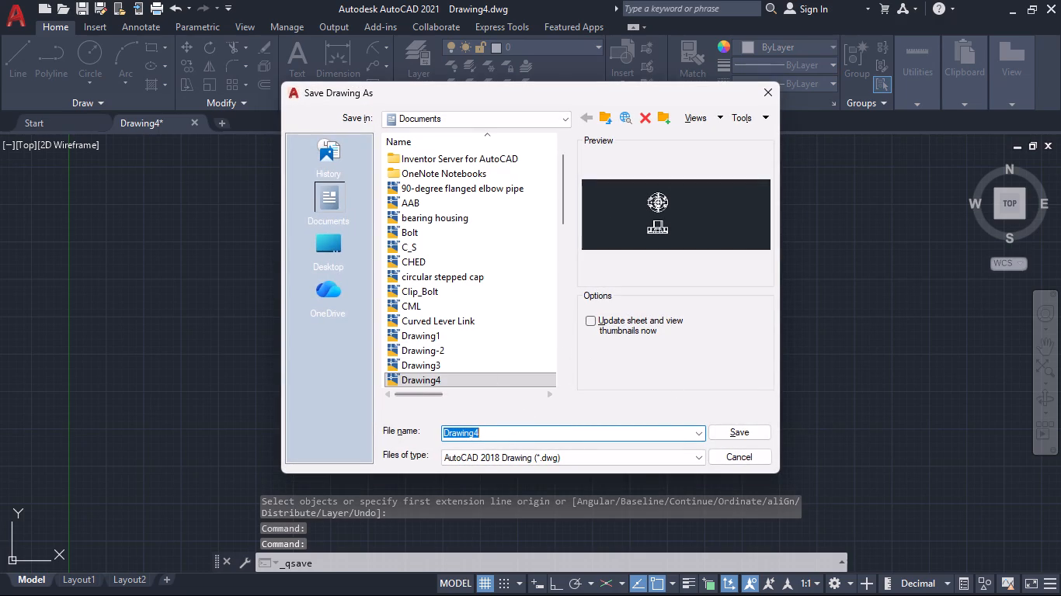
{"action": "double_click", "coordinate": [517, 431]}
{"action": "key", "text": "BackSpace"}
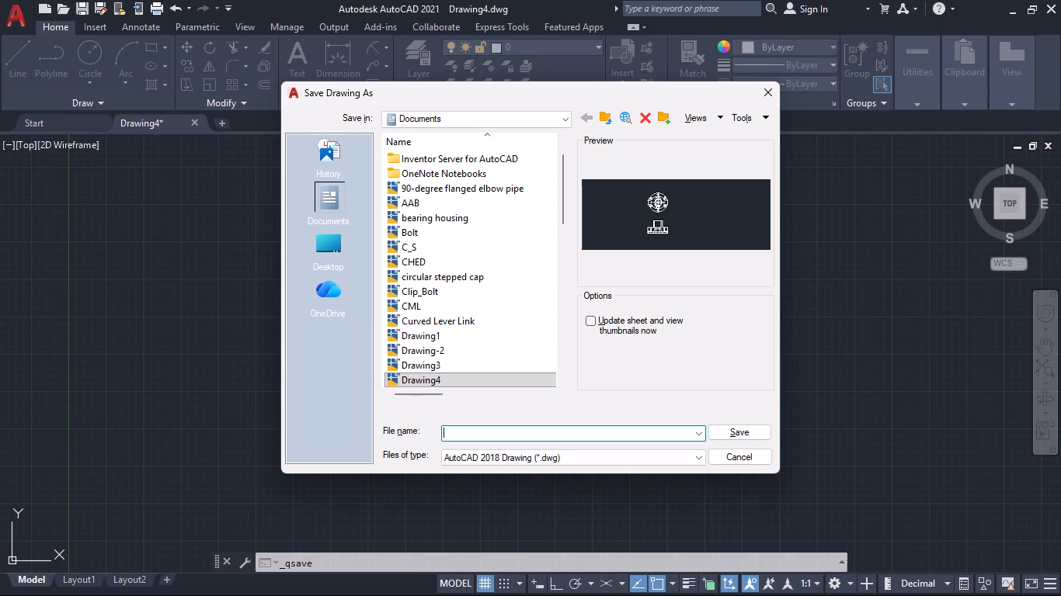
{"action": "key", "text": "alt+Tab"}
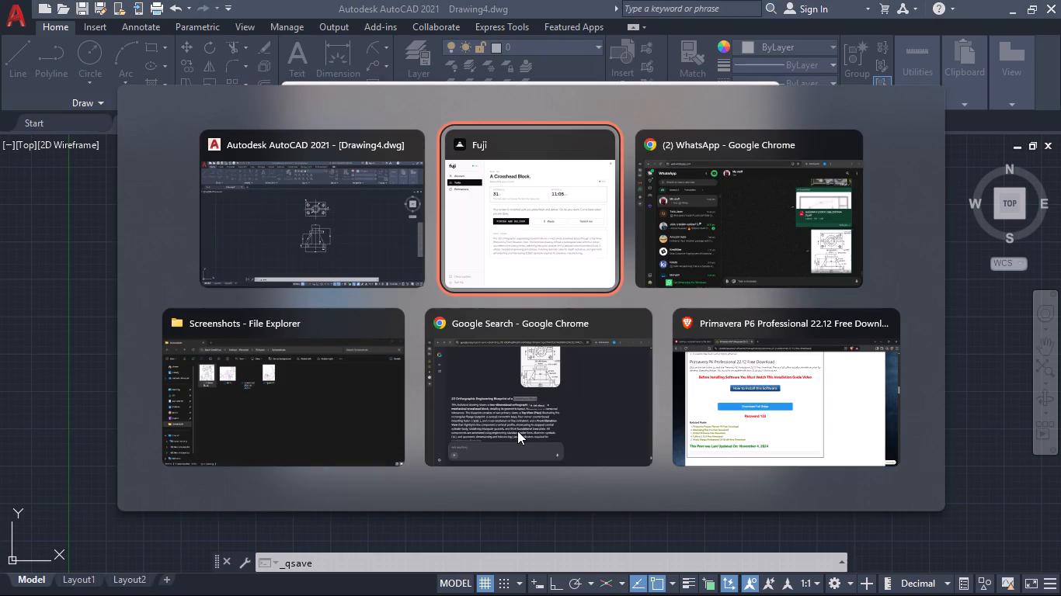
{"action": "key", "text": "alt+Tab"}
{"action": "key", "text": "alt+Tab"}
{"action": "key", "text": "alt+Tab"}
{"action": "key", "text": "alt+Tab"}
{"action": "key", "text": "alt+Tab"}
{"action": "key", "text": "alt+Tab"}
{"action": "key", "text": "alt+Tab"}
{"action": "key", "text": "alt+Tab"}
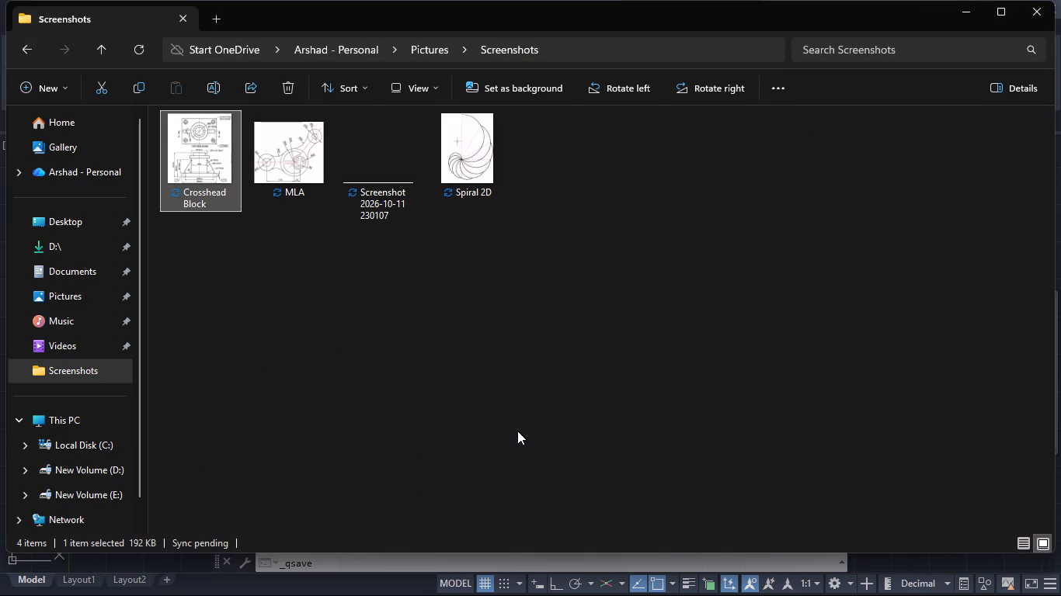
{"action": "key", "text": "alt+Tab"}
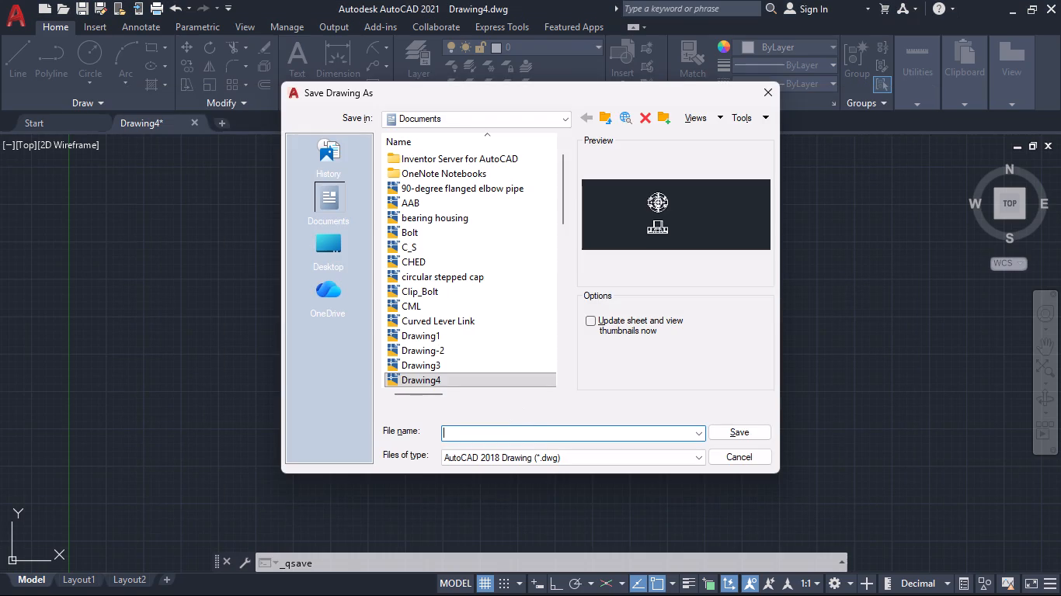
{"action": "key", "text": "c"}
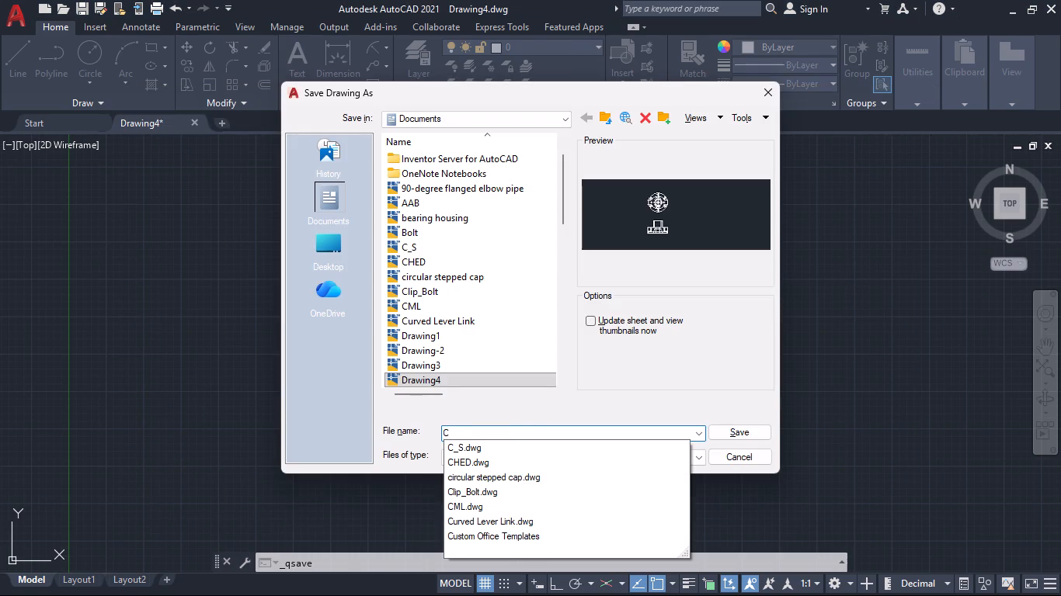
{"action": "key", "text": "BackSpace"}
{"action": "key", "text": "ctrl+v"}
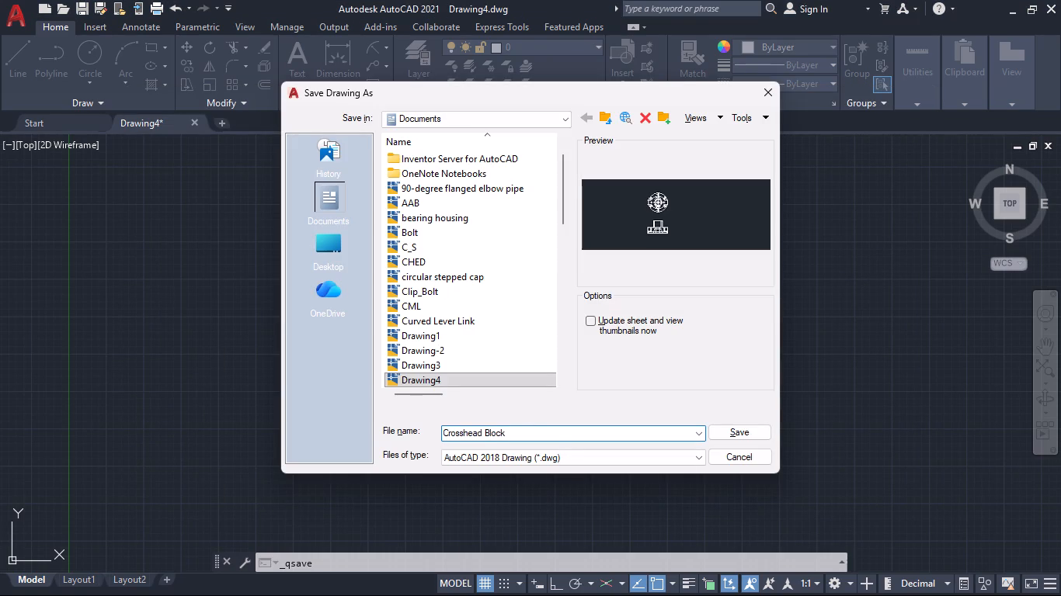
{"action": "left_click", "coordinate": [743, 434]}
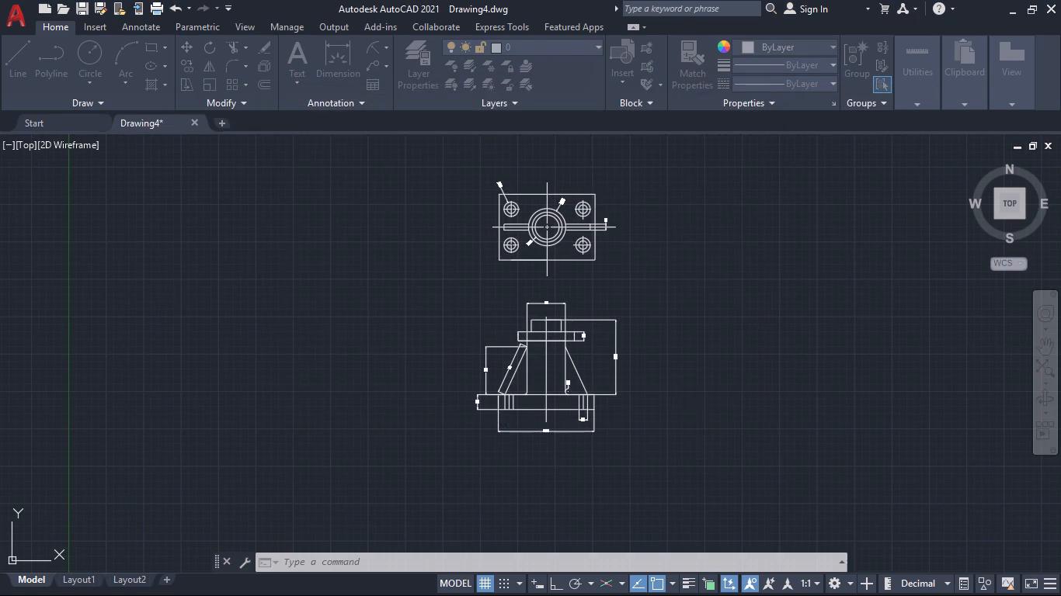
Switch from AutoCAD to another open application window.
{"action": "key", "text": "alt+Tab"}
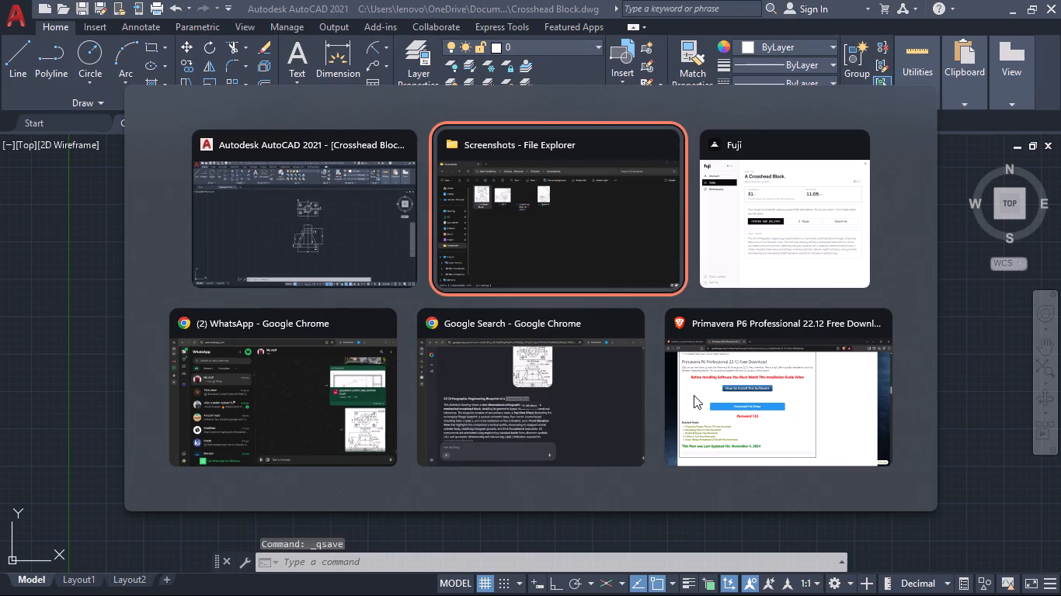